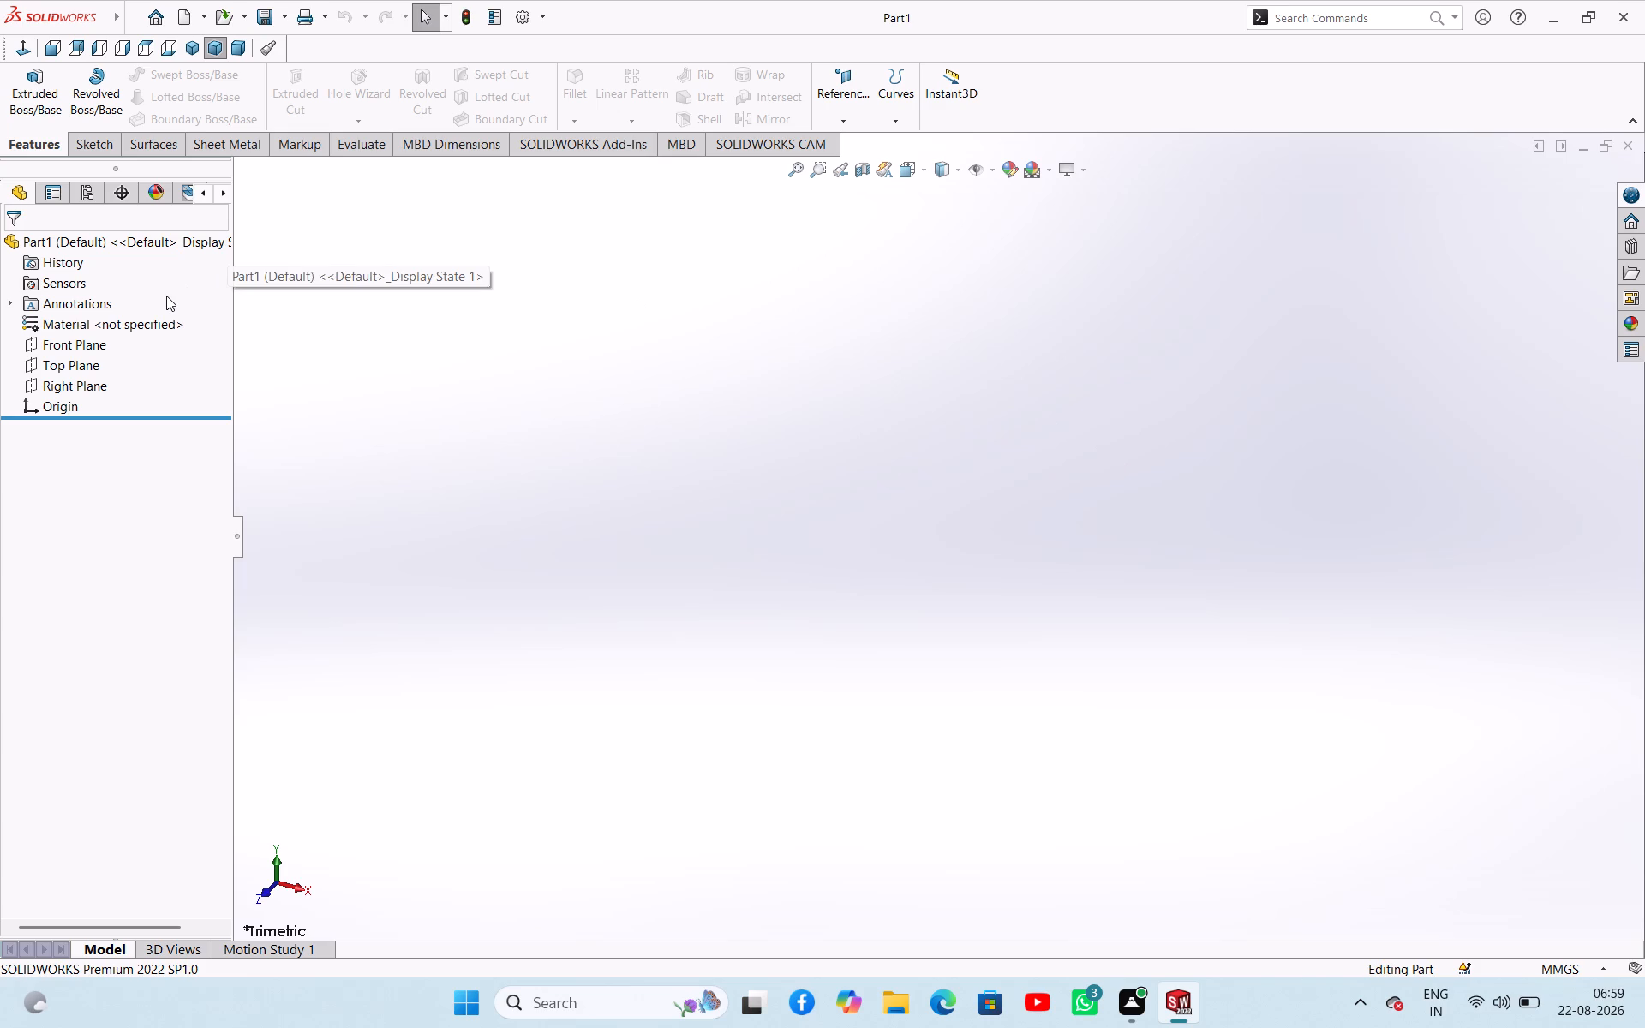
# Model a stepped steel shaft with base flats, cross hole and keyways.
# Open a new sketch on the Front Plane.
pyautogui.click(85, 358)
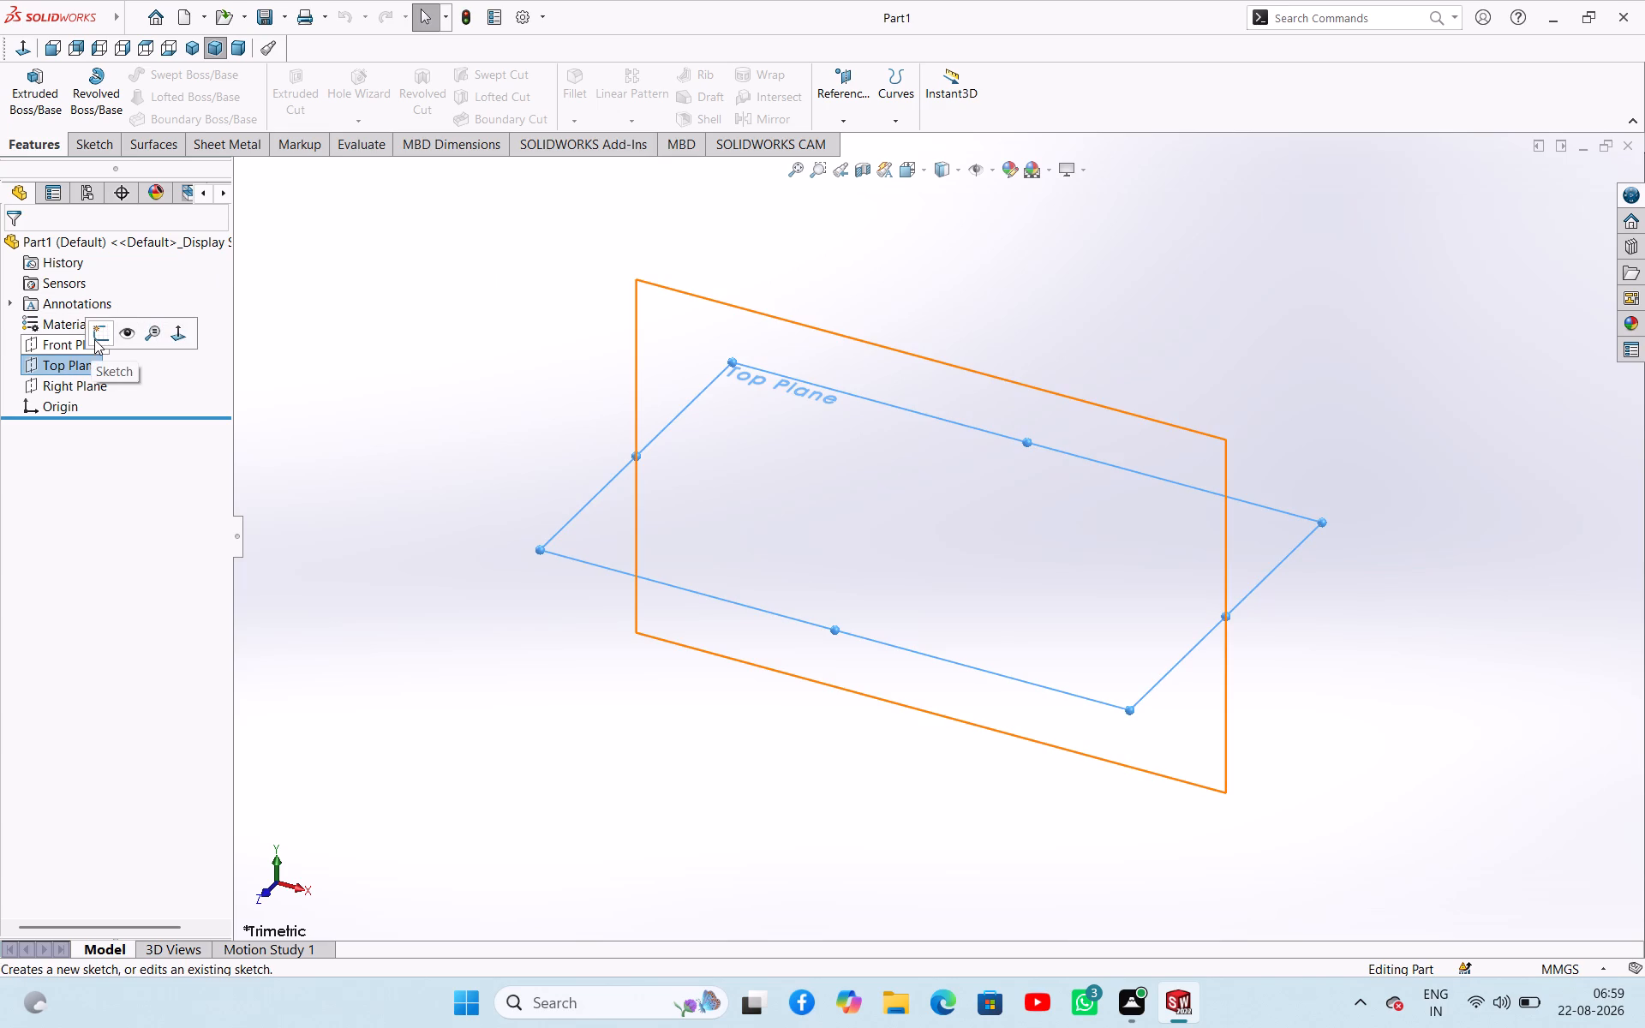
pyautogui.click(90, 343)
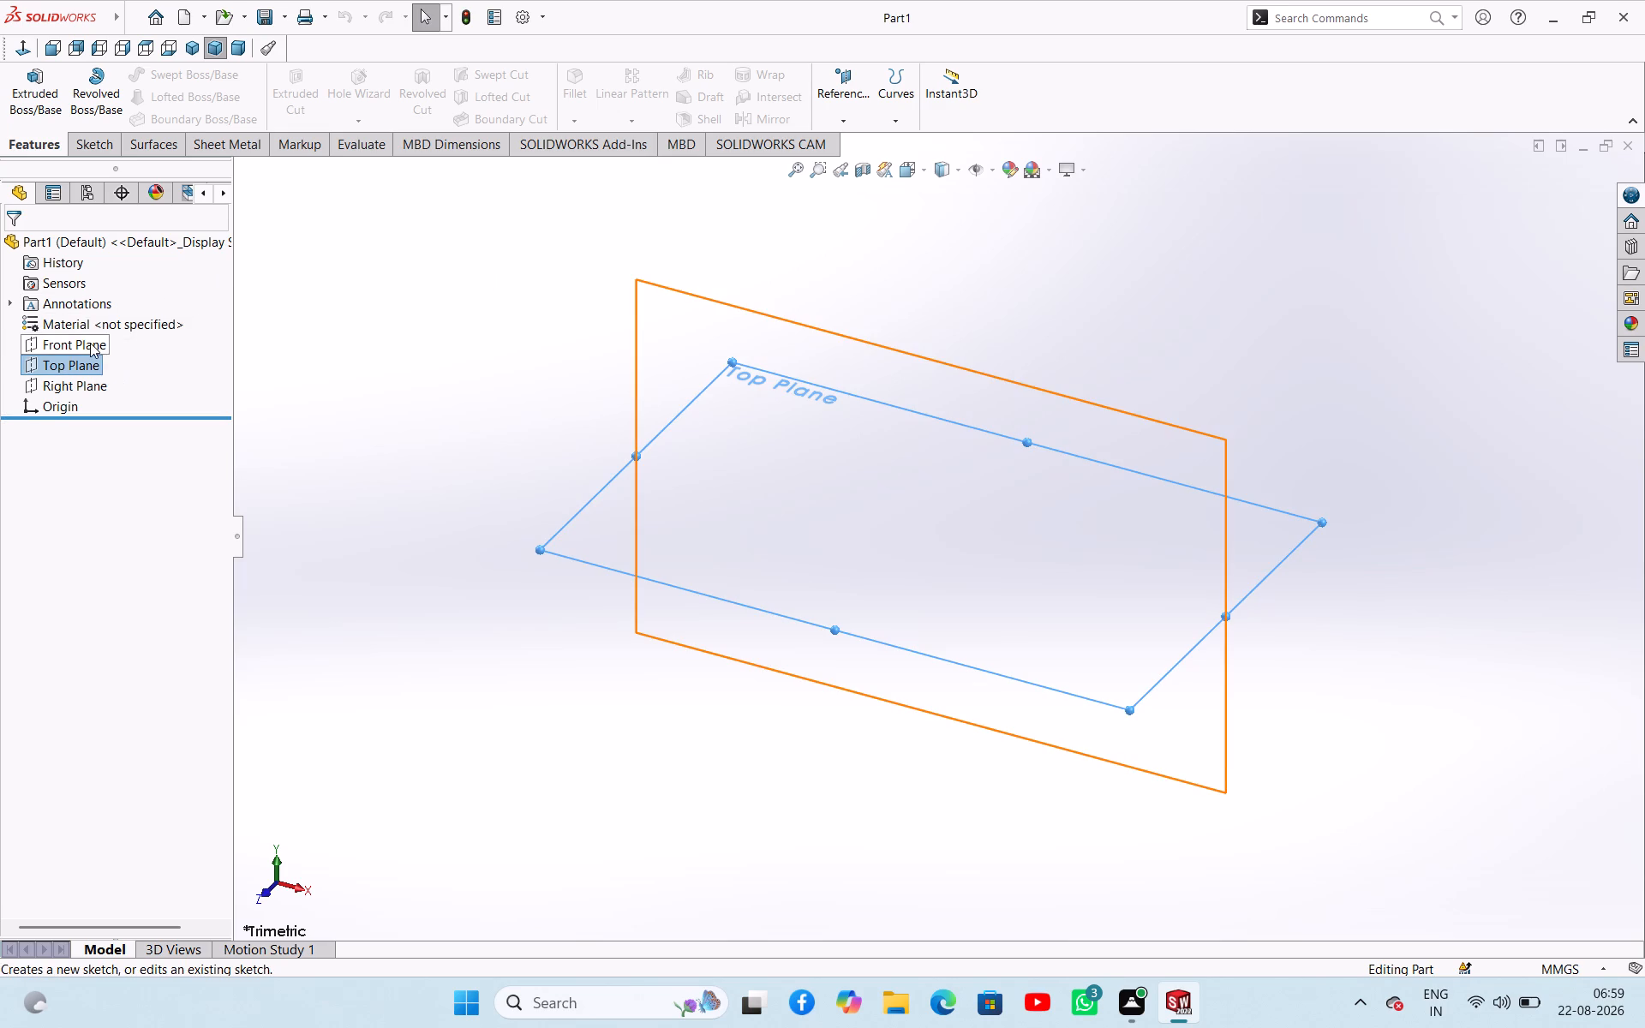
pyautogui.click(101, 321)
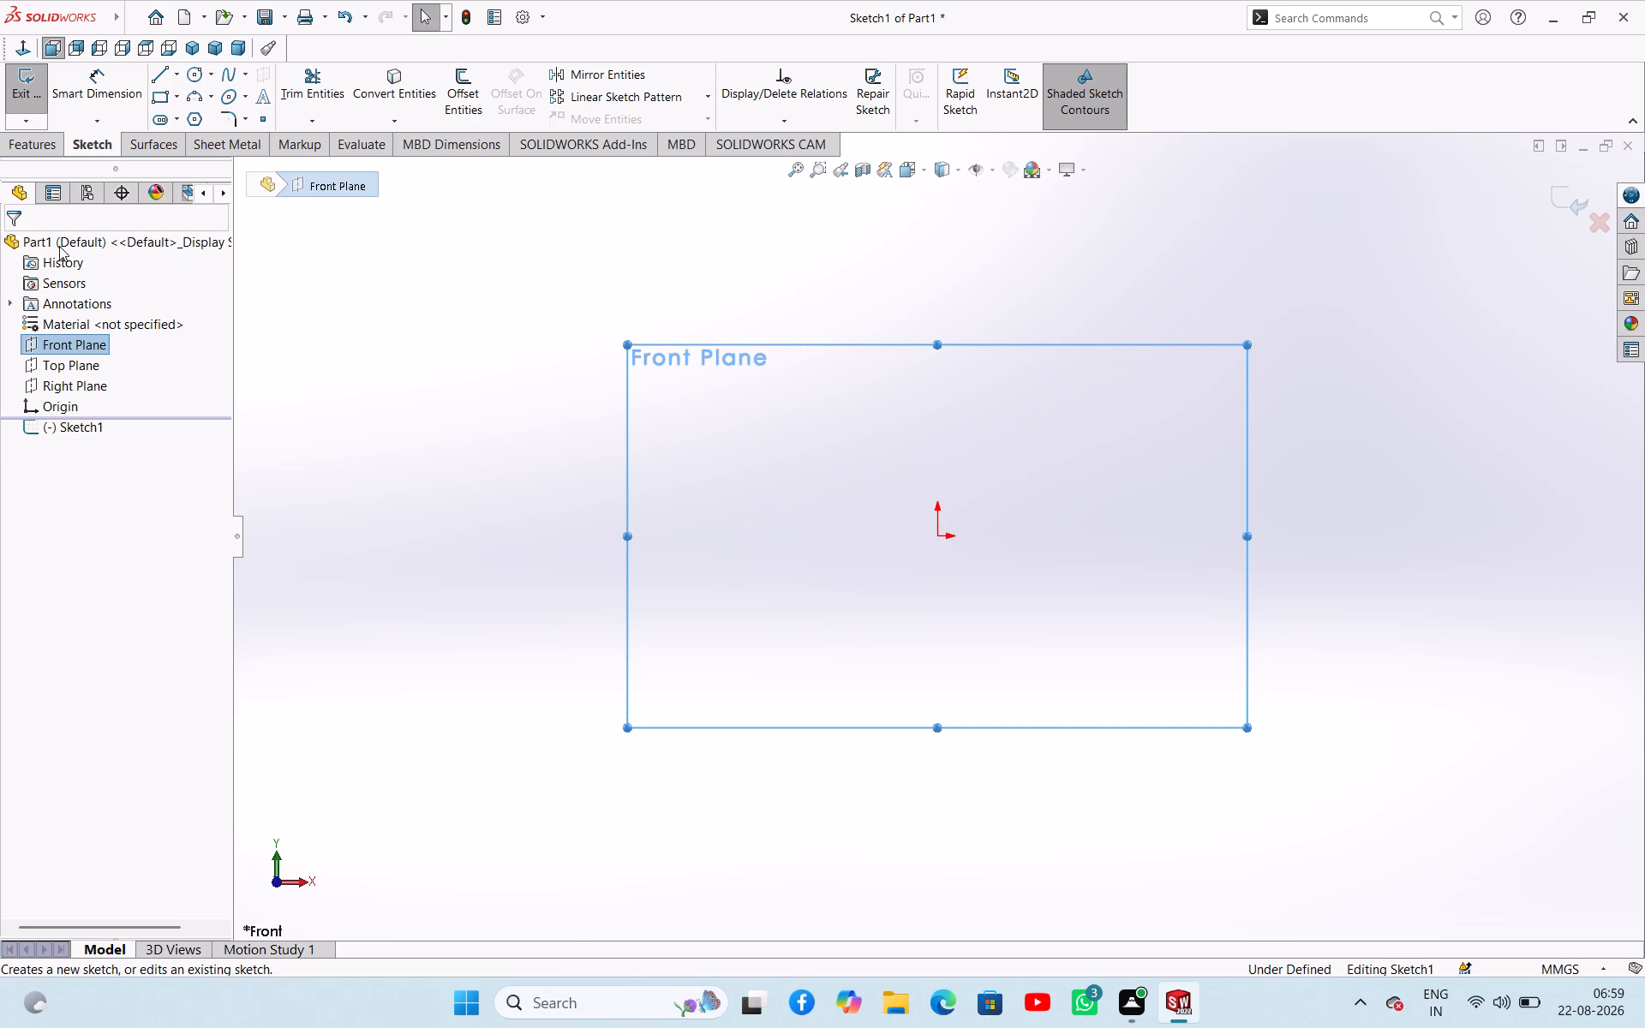
# Draw a vertical midpoint construction centerline centred on the origin, about 190 mm long overall.
pyautogui.click(177, 75)
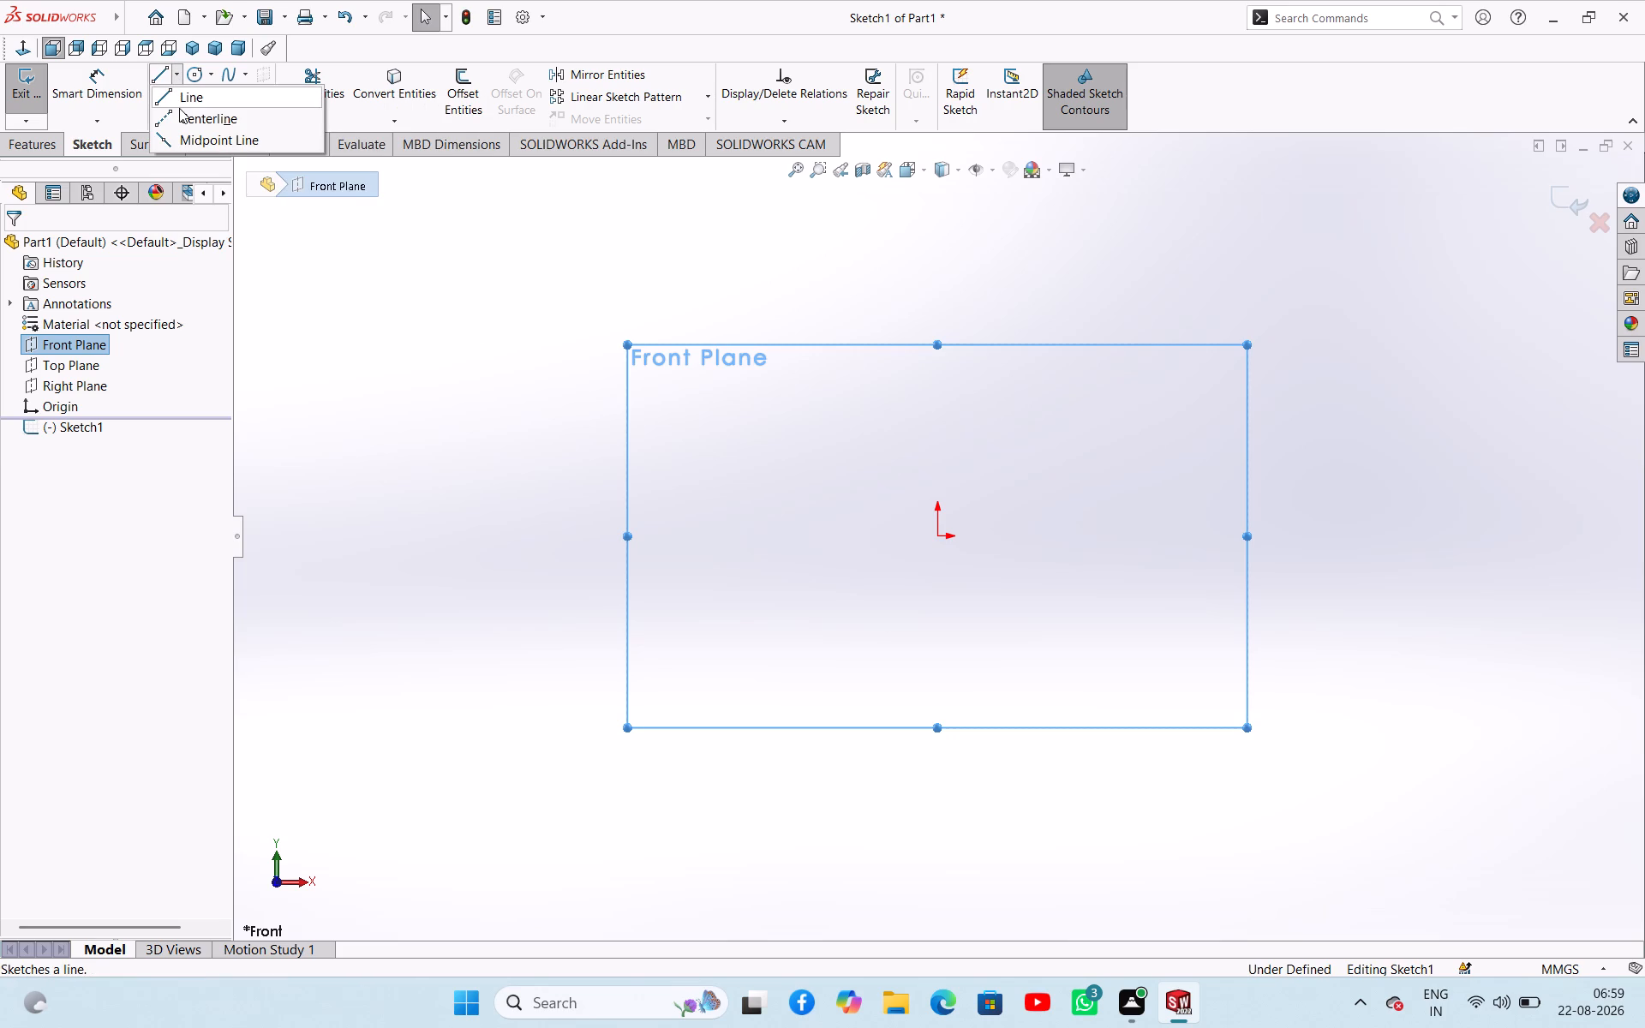
pyautogui.click(183, 121)
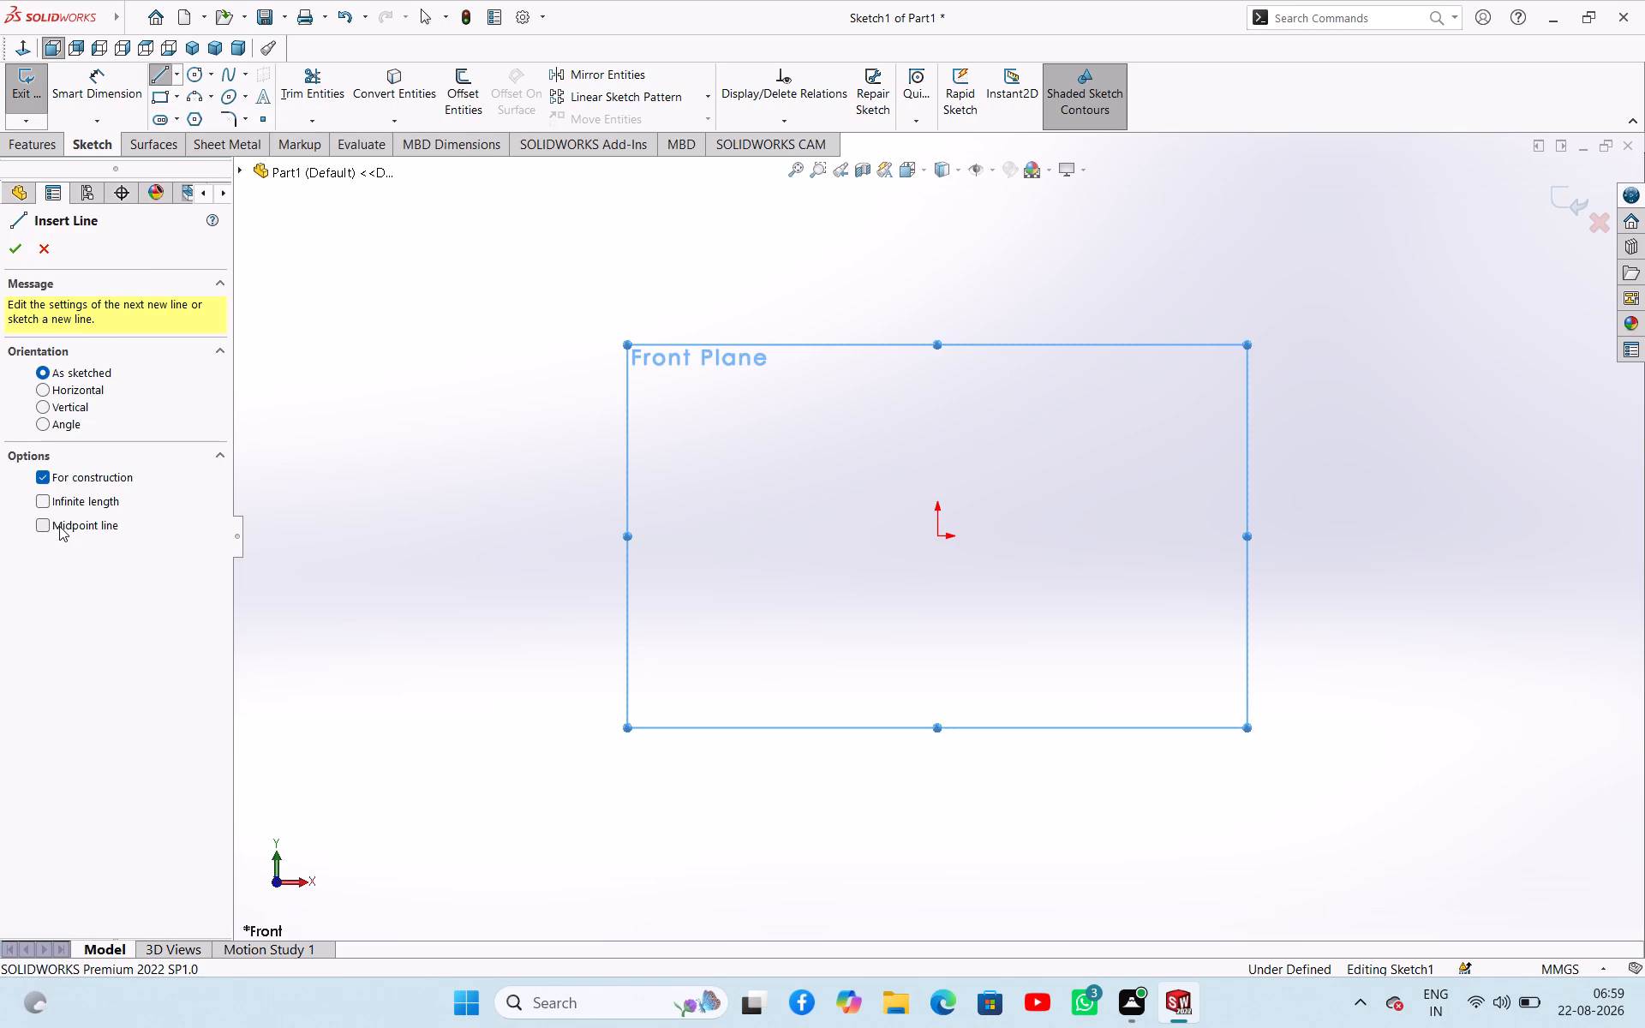
pyautogui.click(59, 526)
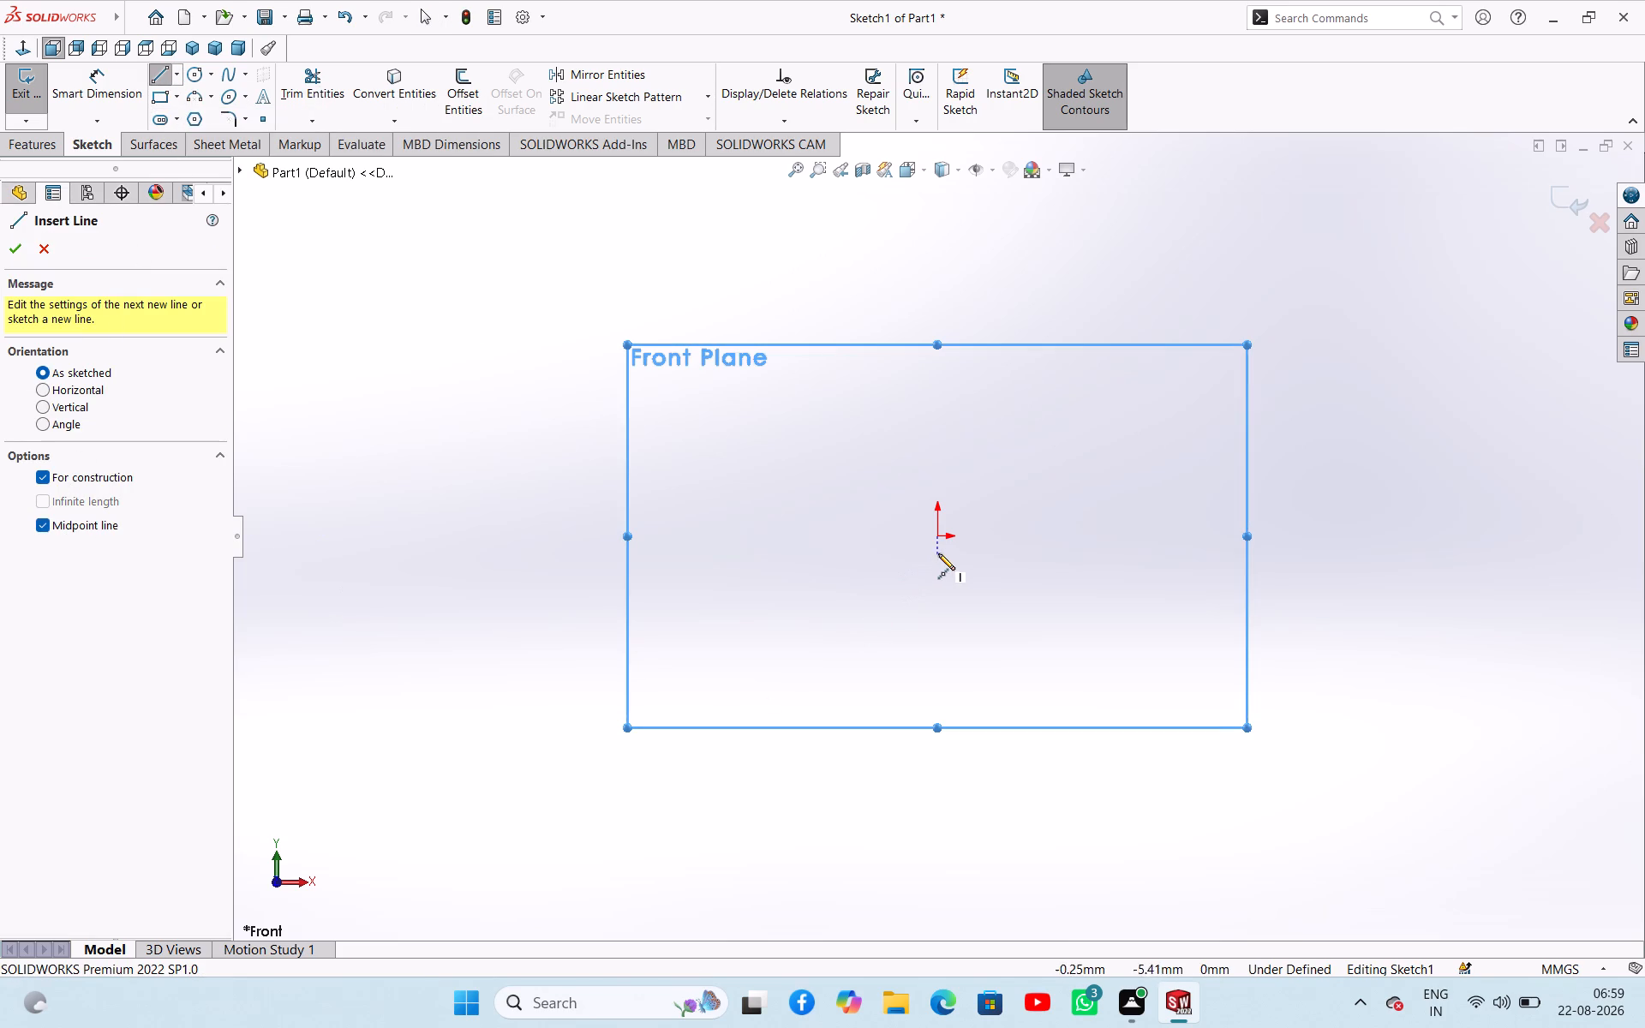
pyautogui.click(939, 537)
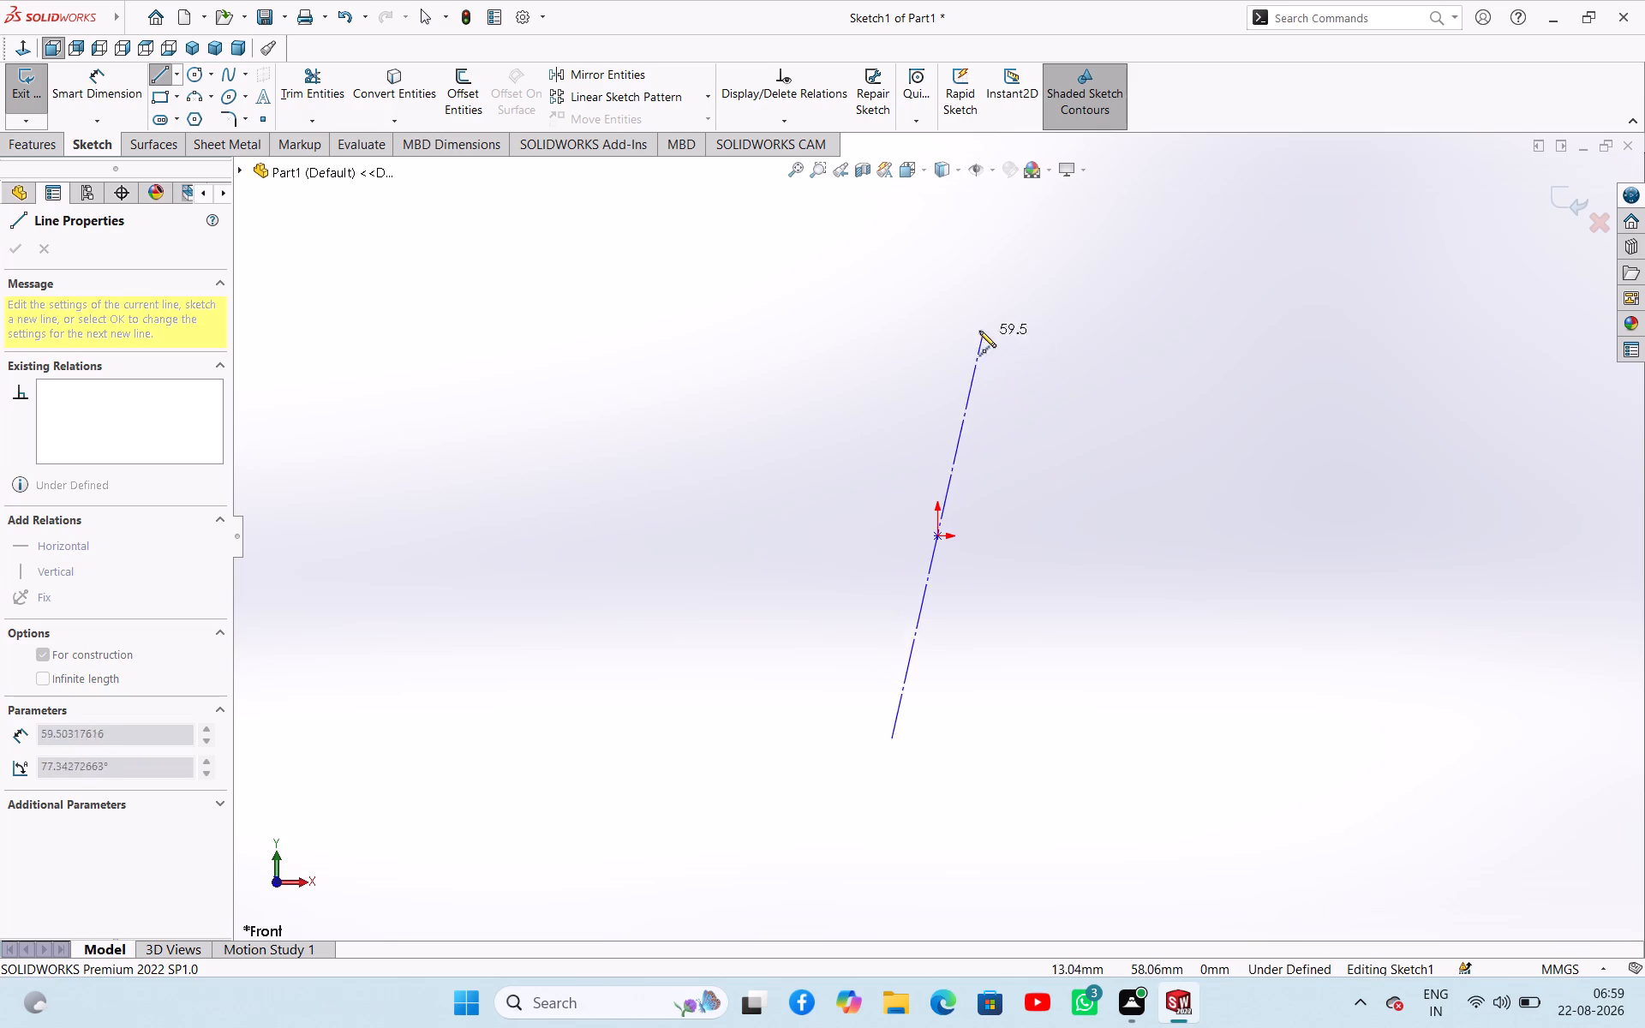
pyautogui.click(935, 206)
pyautogui.moveTo(839, 320); pyautogui.dragTo(851, 323, button='right')
pyautogui.click(863, 343)
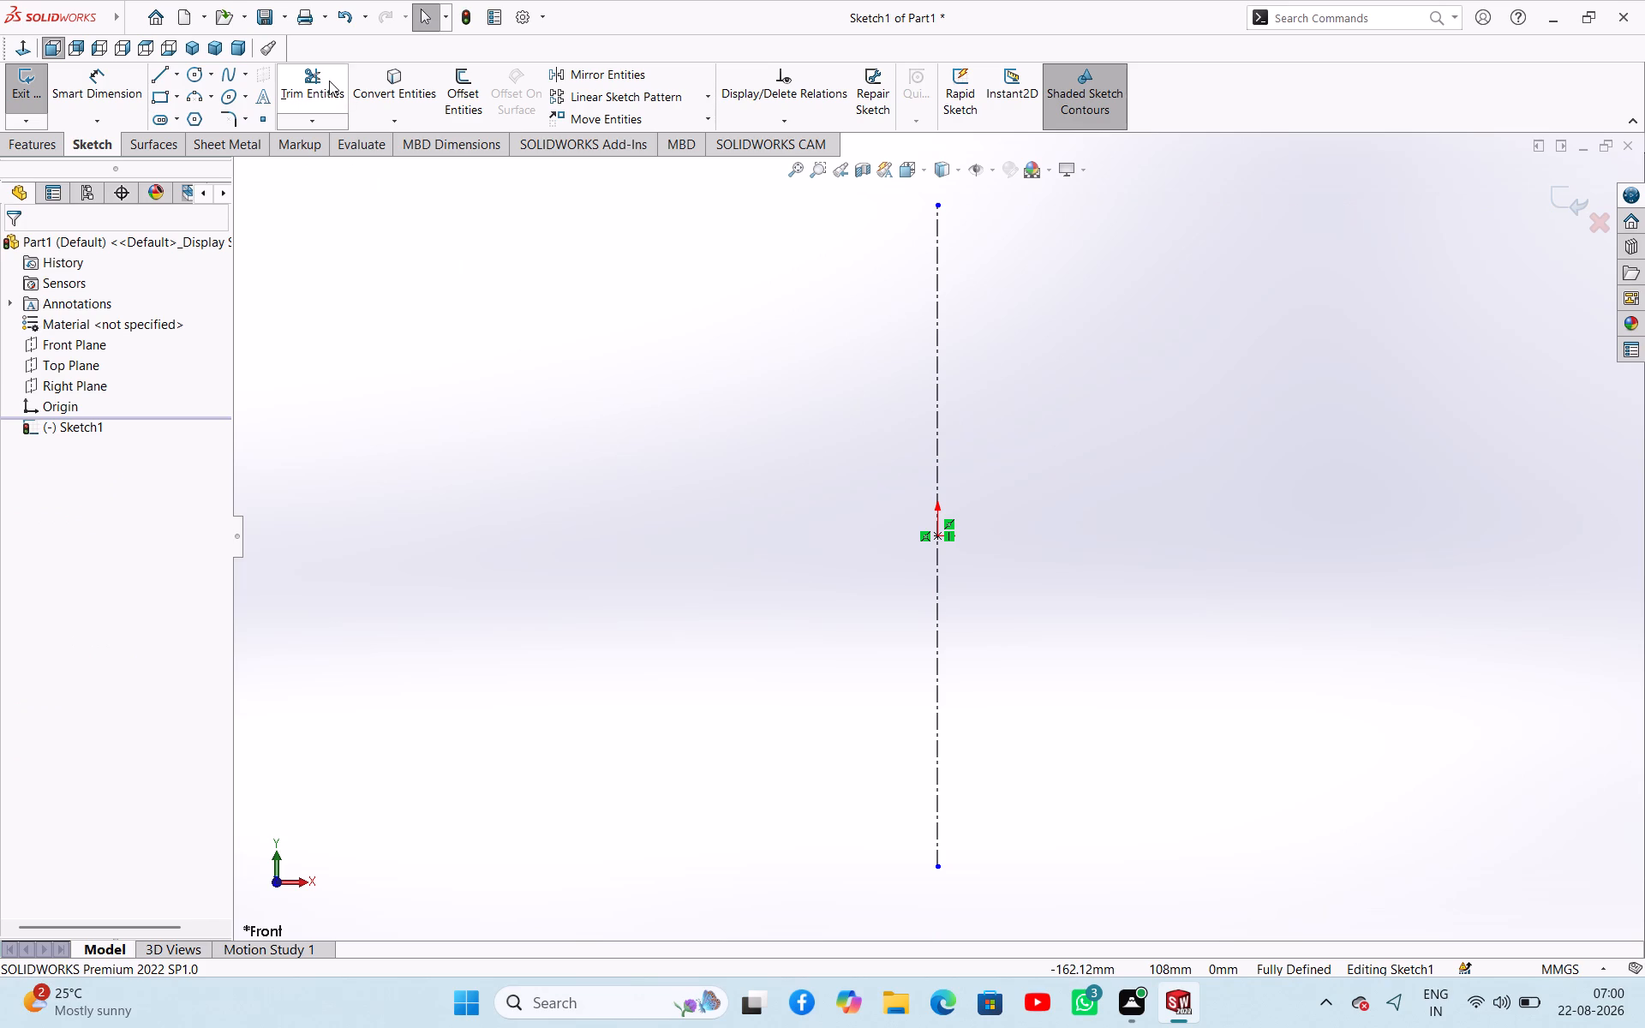
# Sketch a closed two-step profile beside the centerline, base level with the origin, about 87 mm tall and 46 mm wide at the base.
pyautogui.click(167, 81)
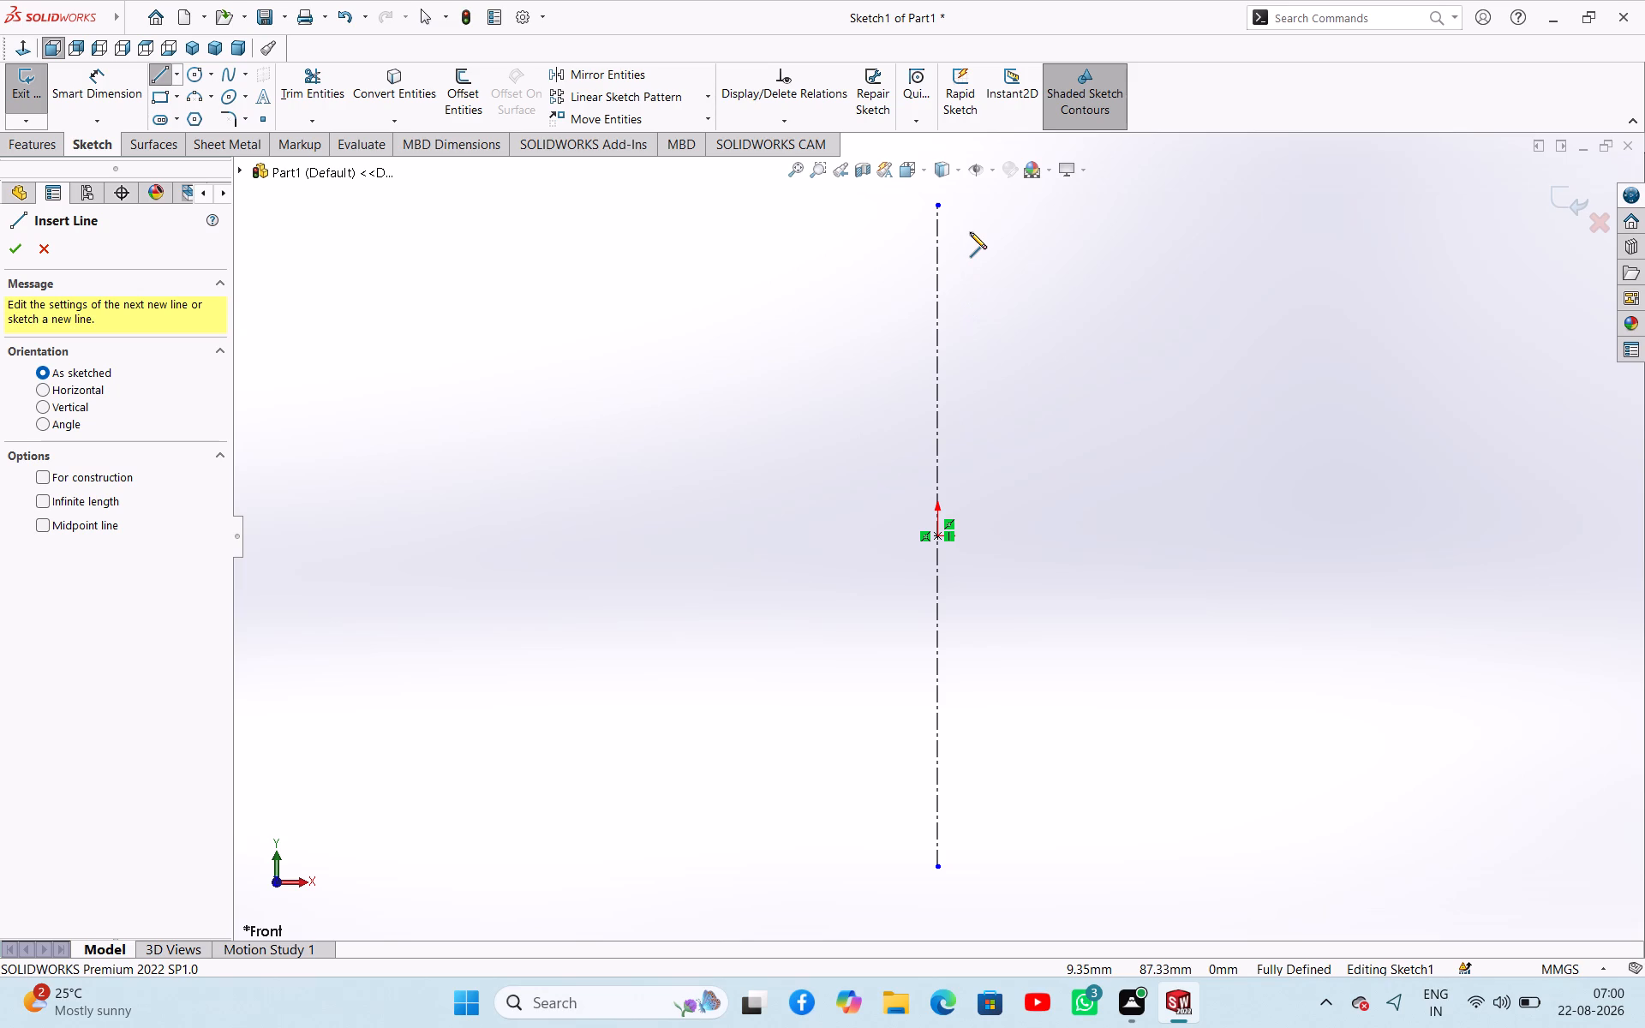
pyautogui.click(970, 232)
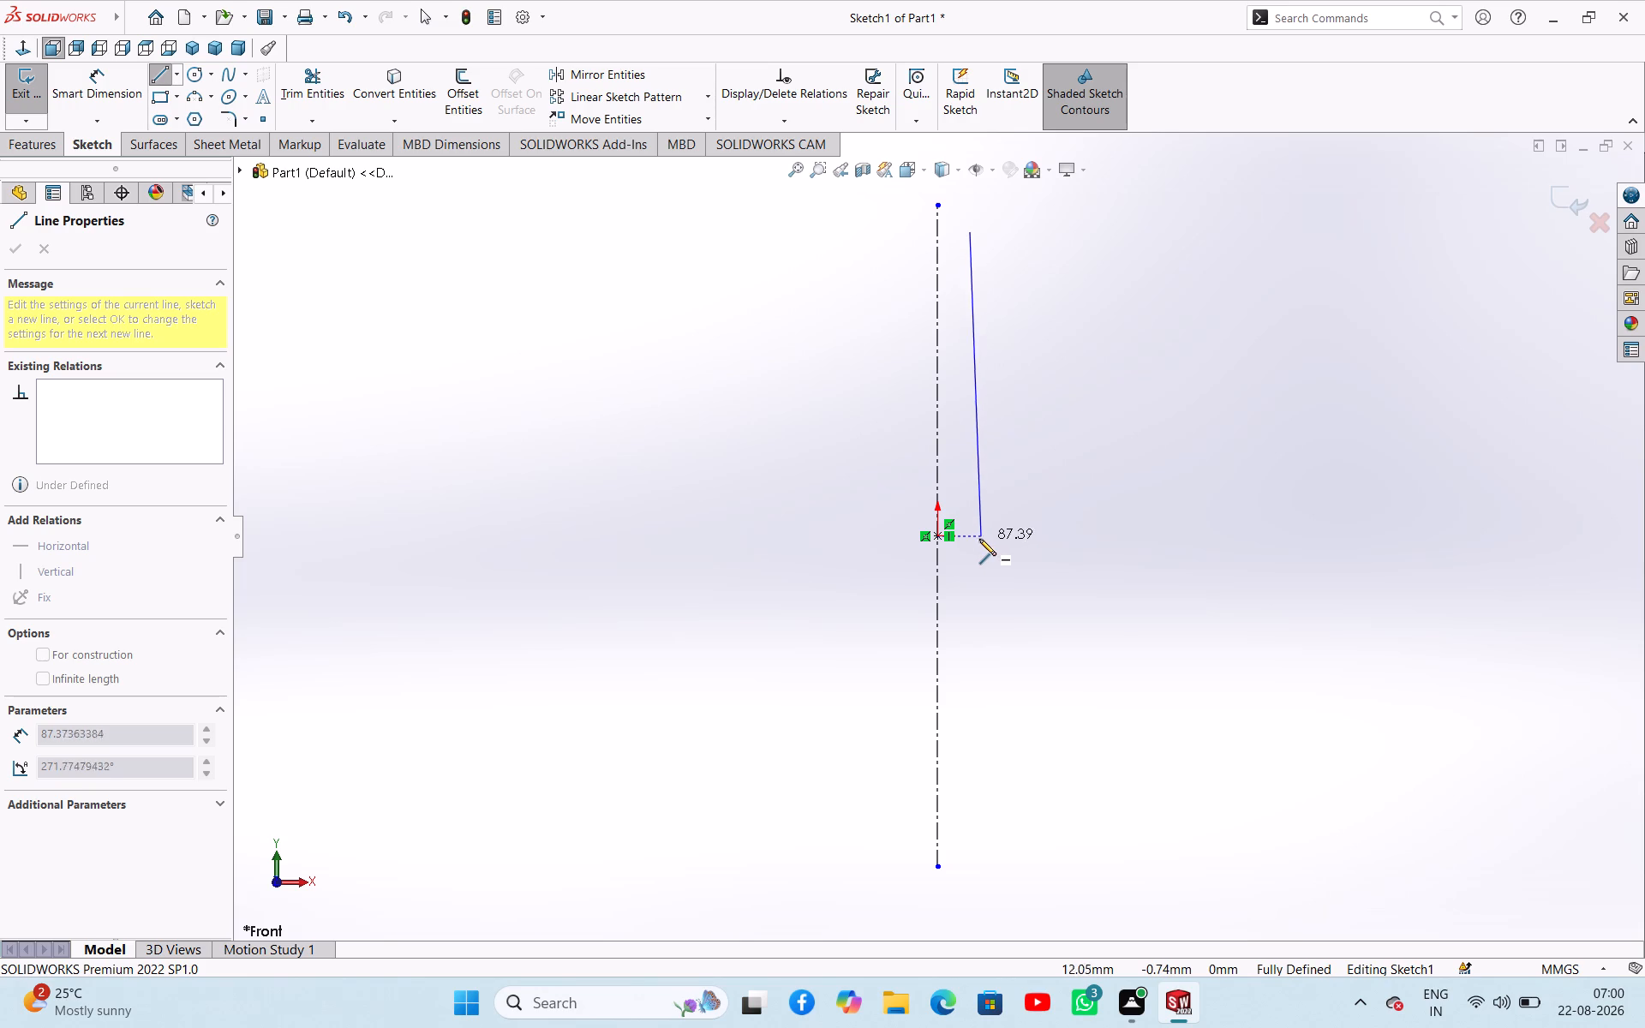
pyautogui.click(975, 539)
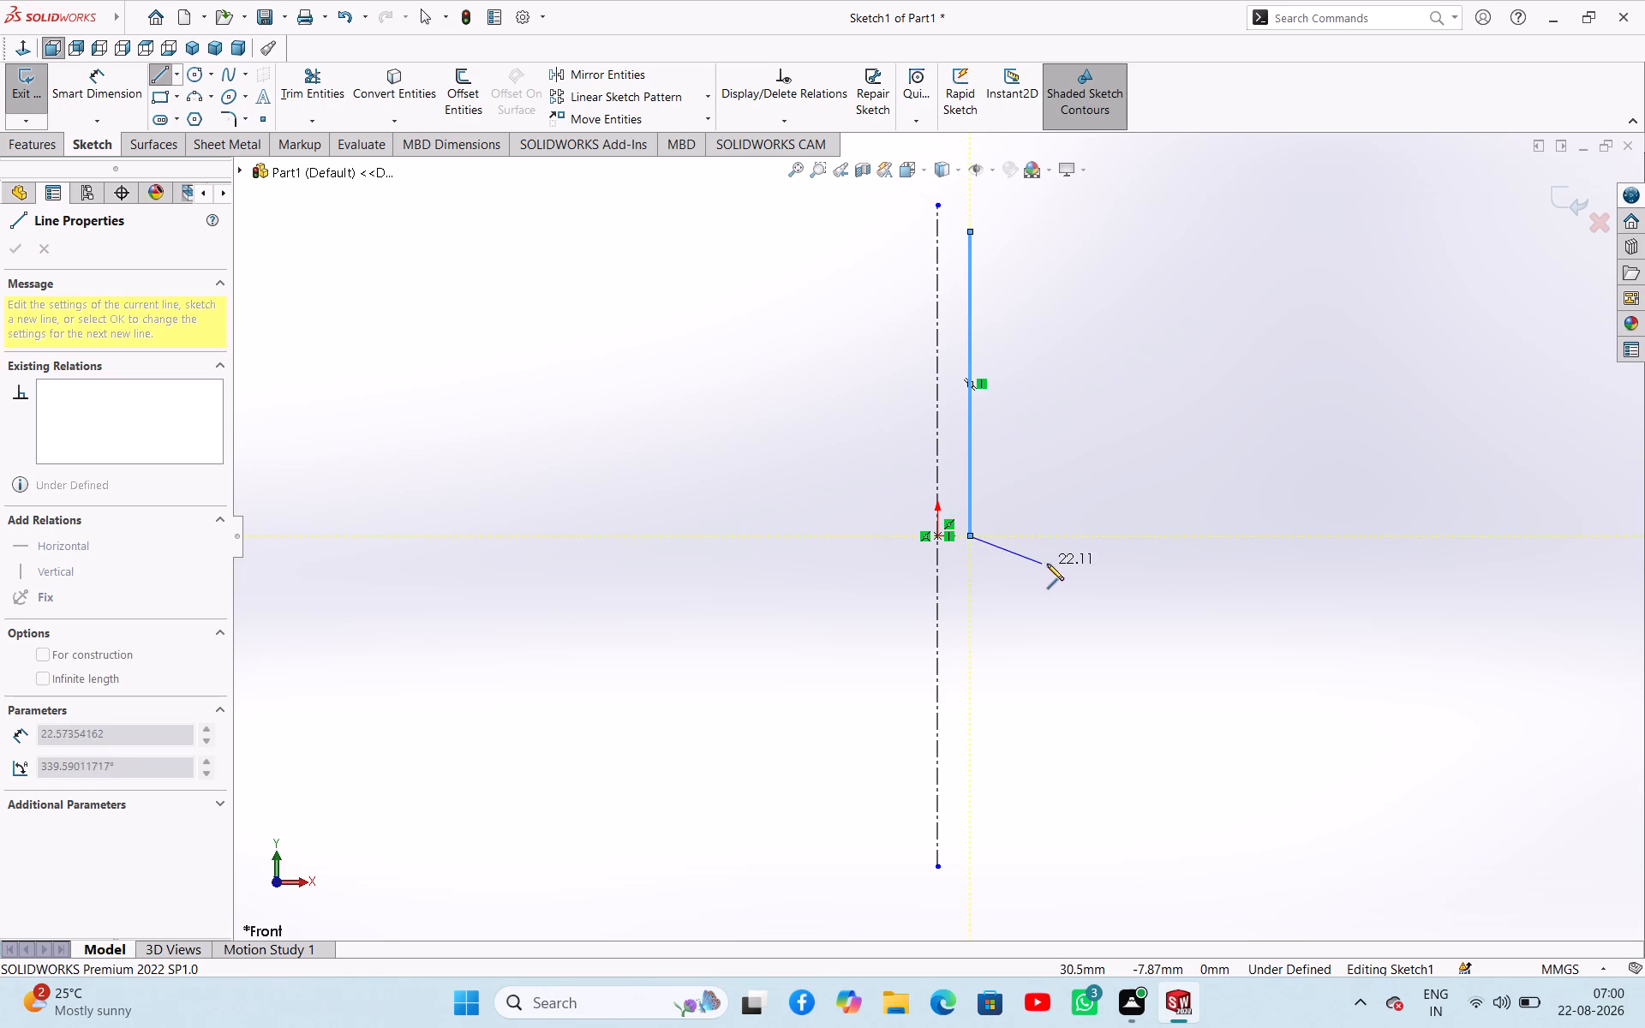
pyautogui.click(1131, 531)
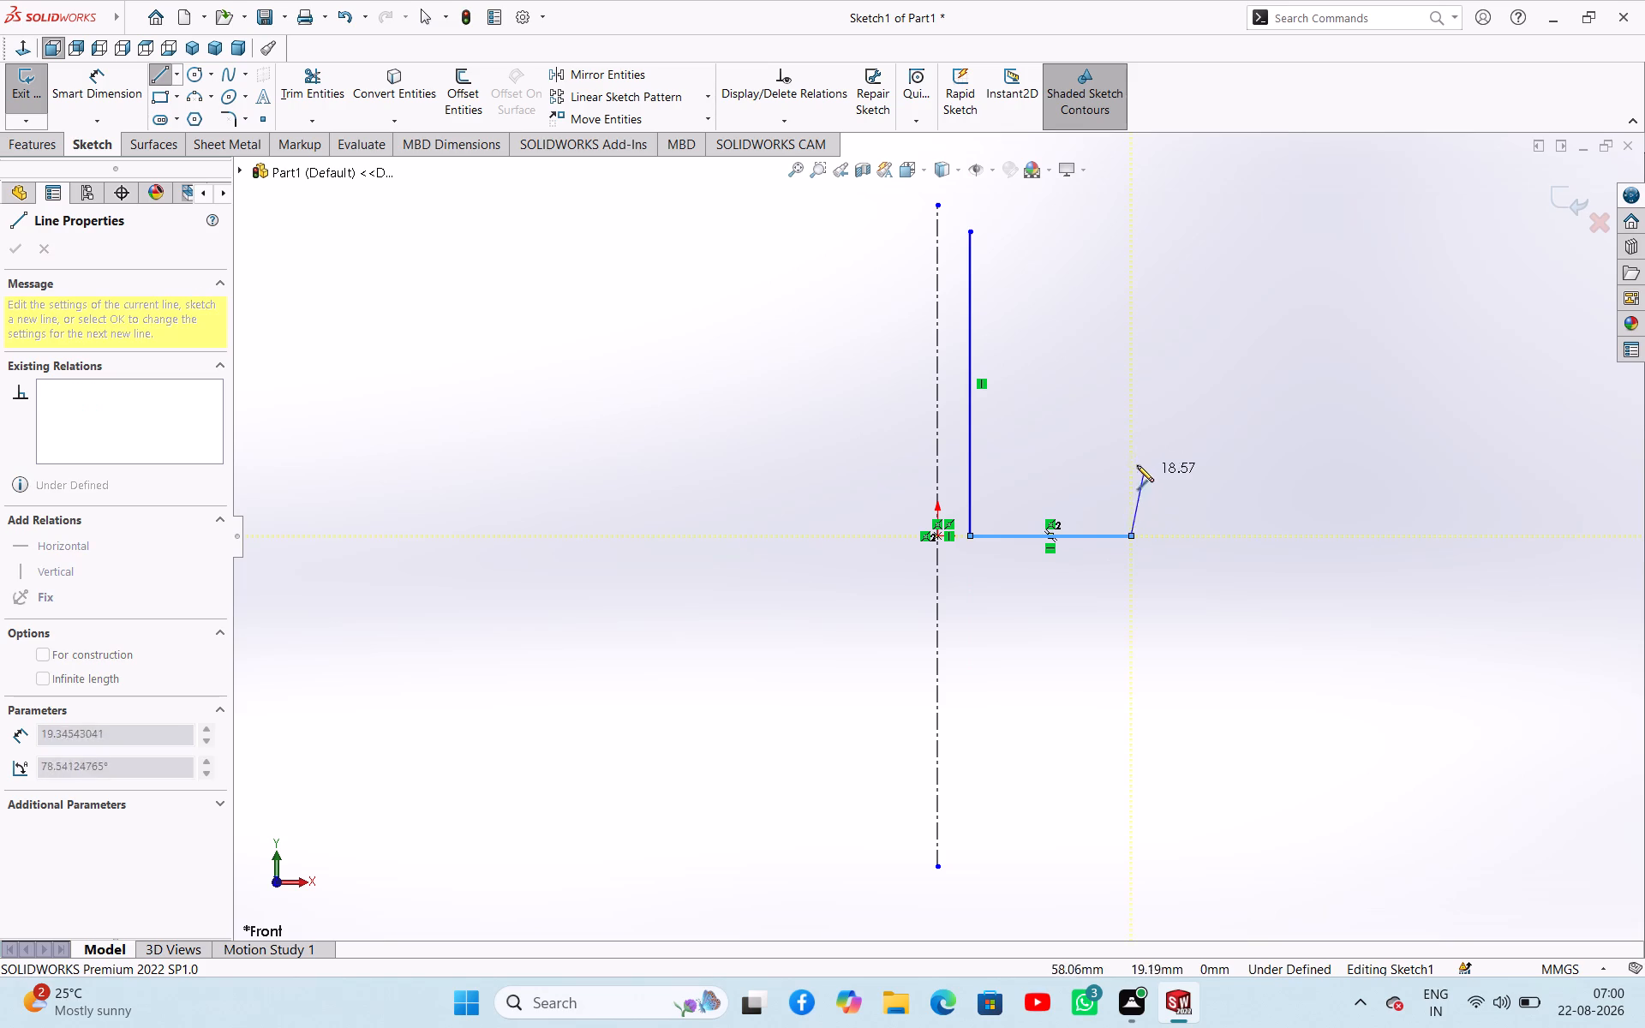
pyautogui.click(1135, 463)
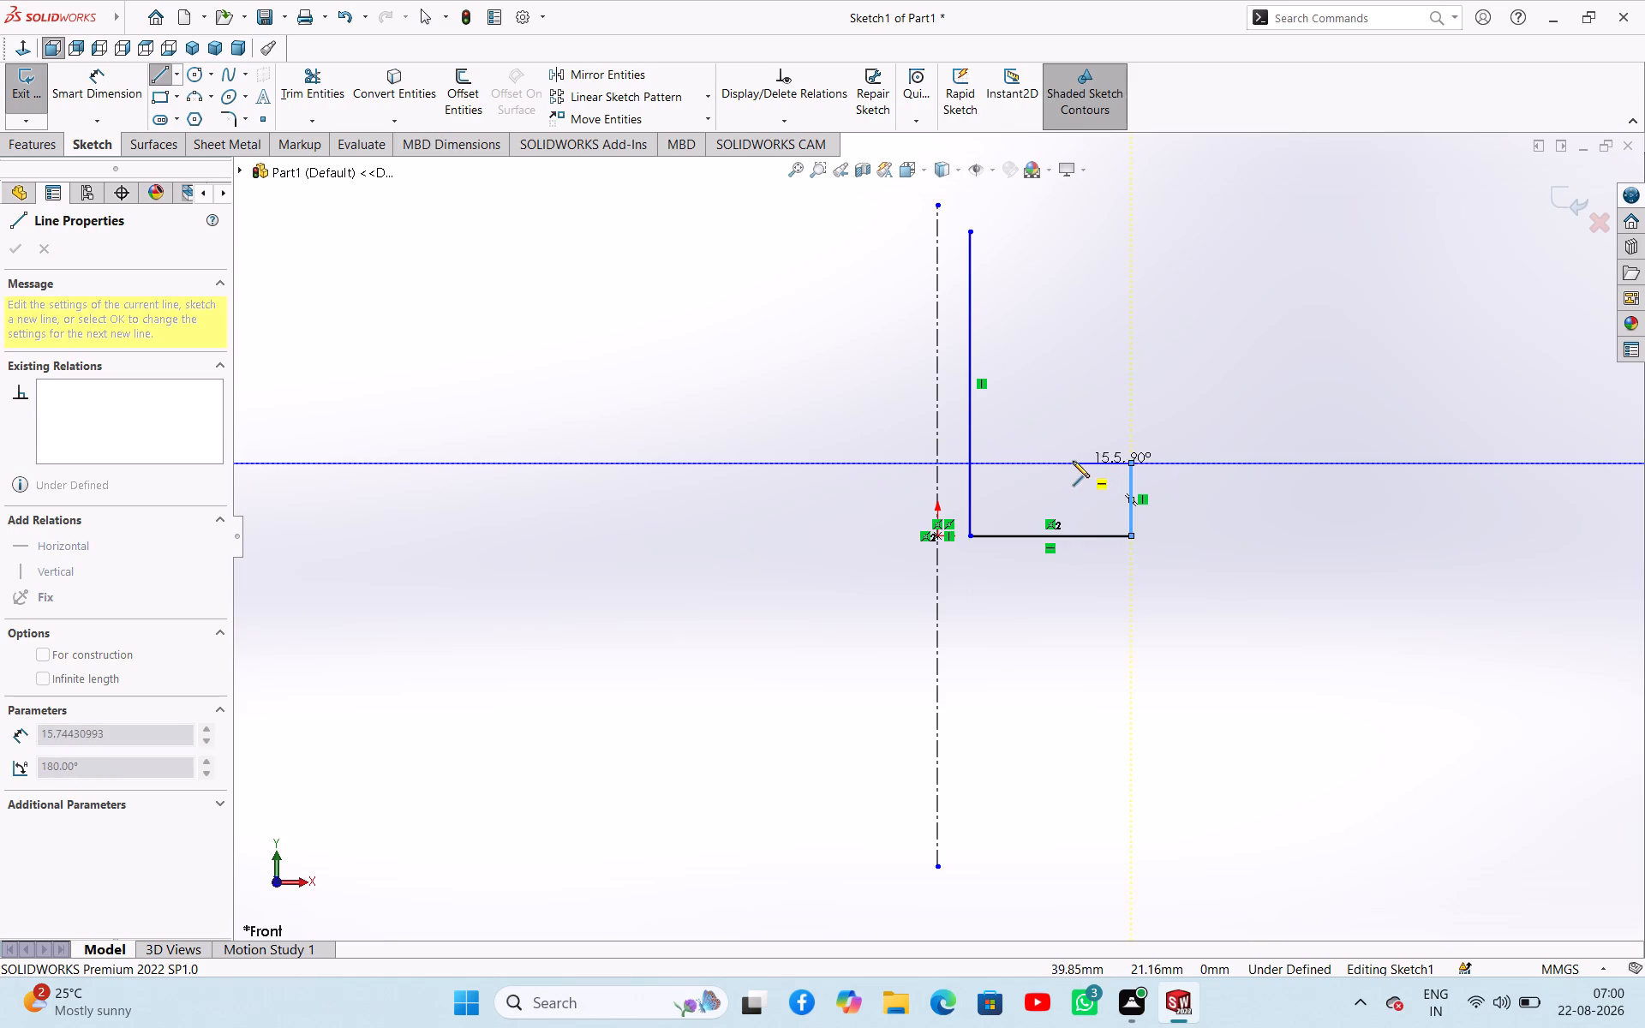
pyautogui.click(1063, 459)
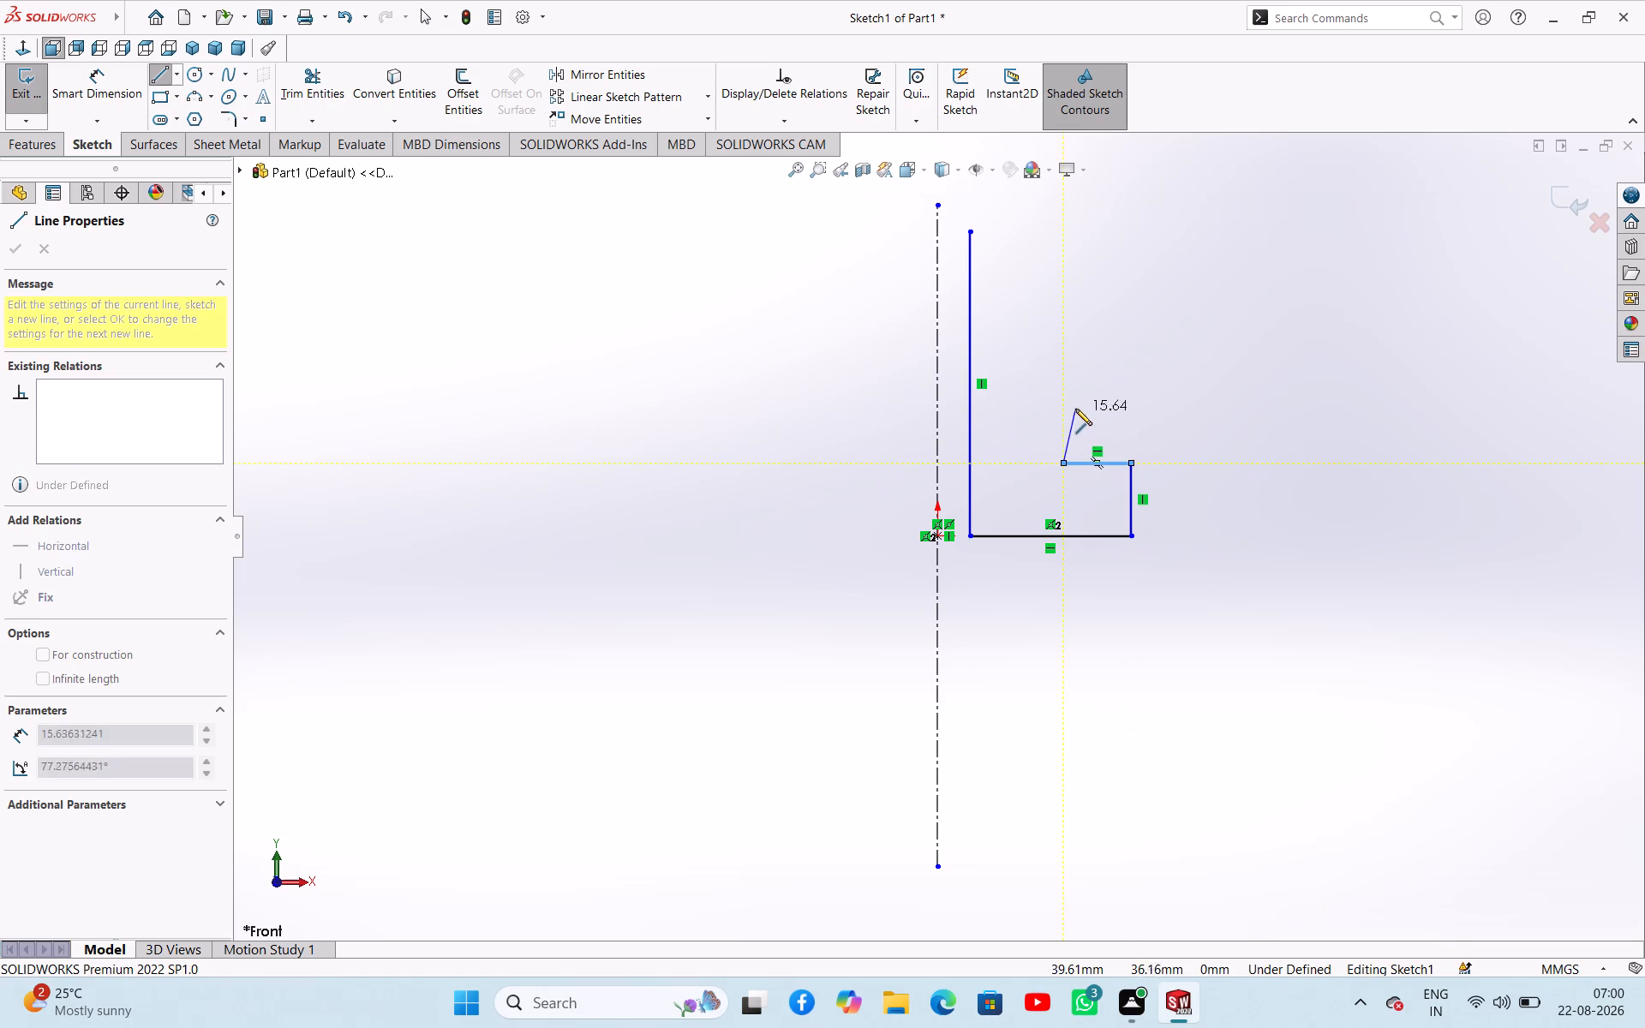
pyautogui.click(1062, 365)
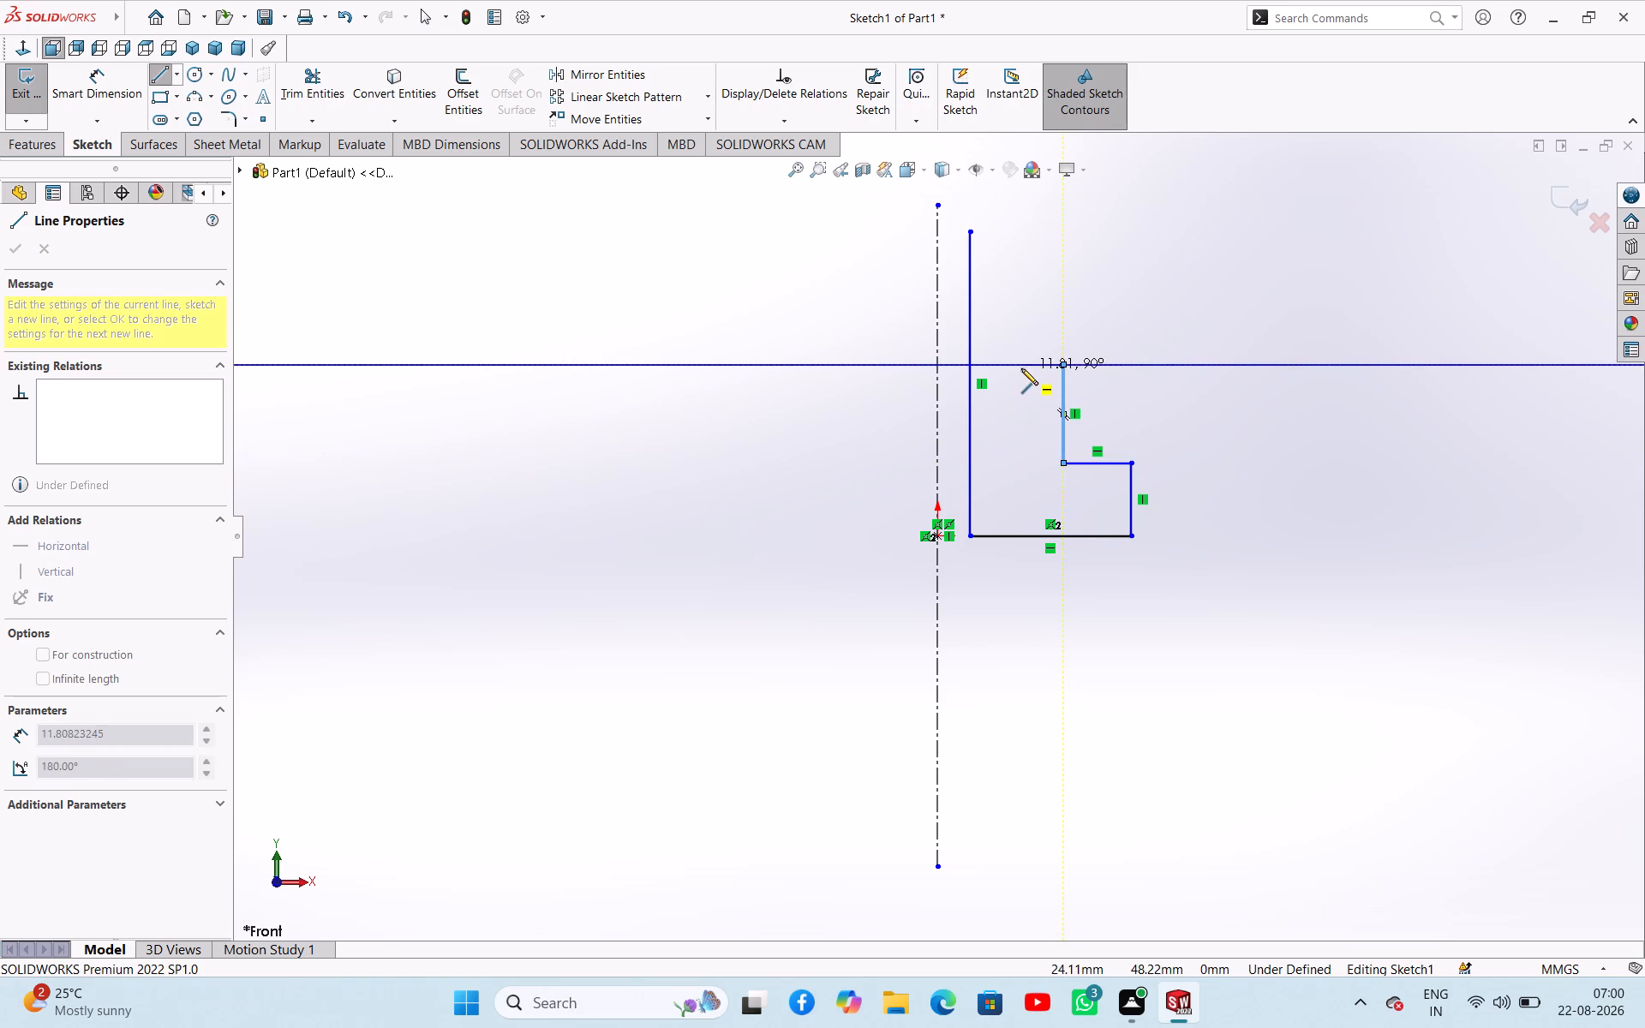
pyautogui.click(1021, 368)
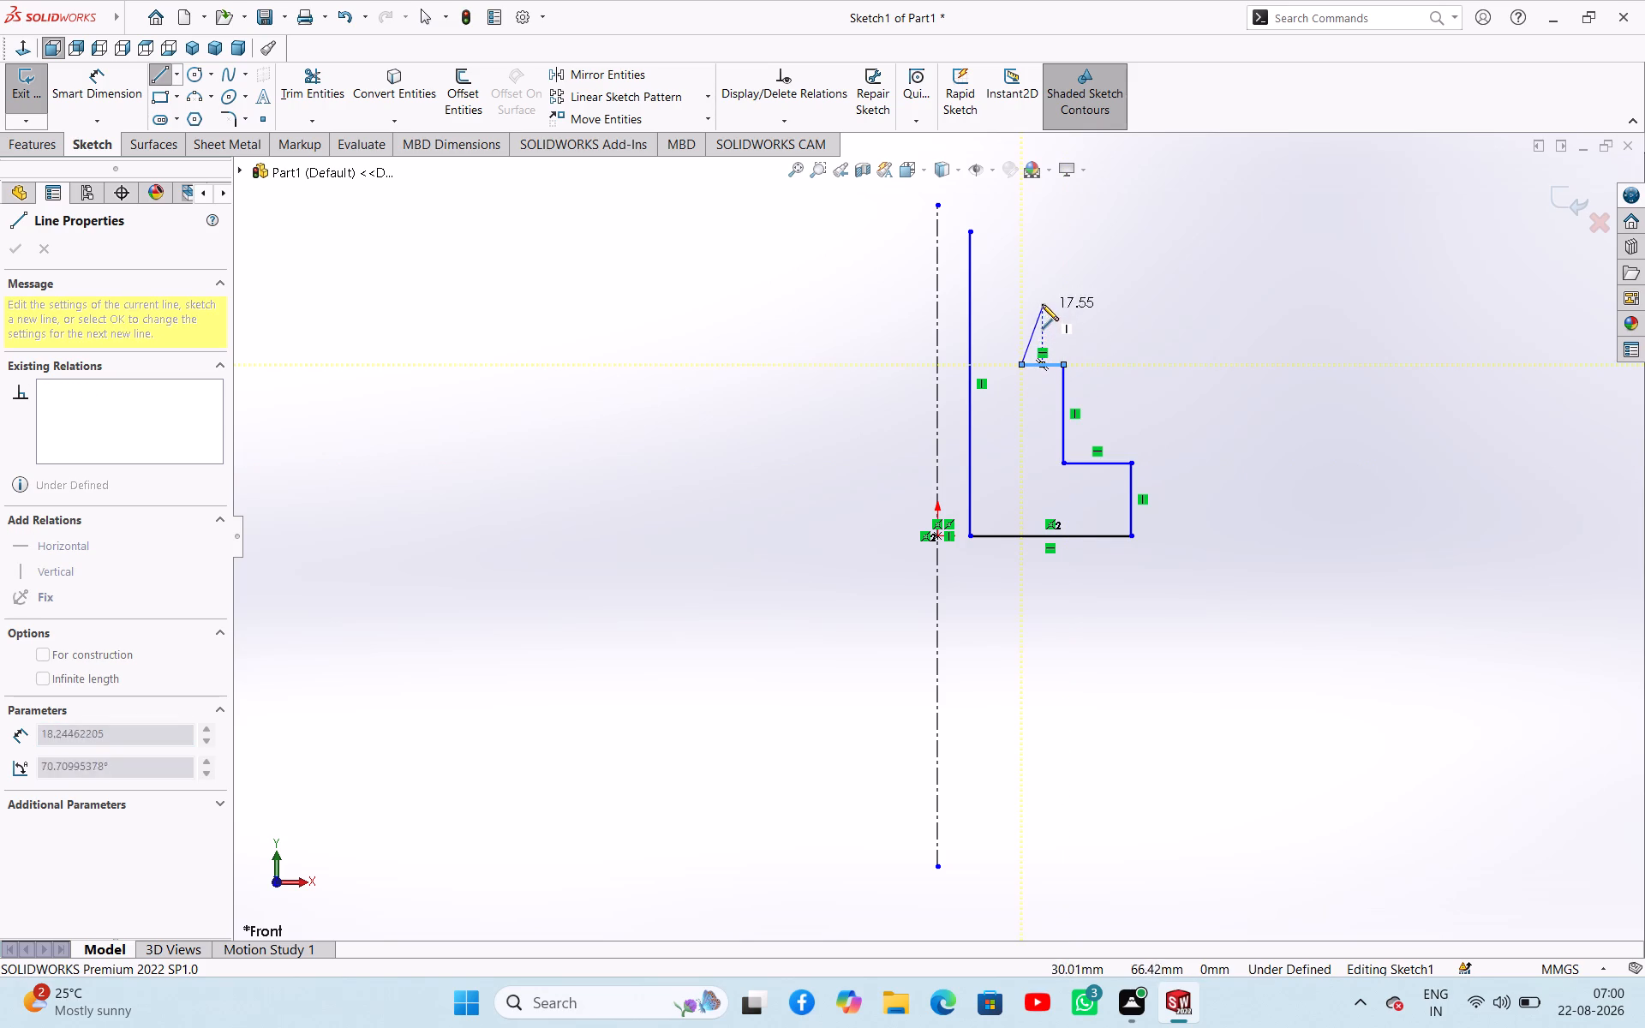
pyautogui.click(1023, 234)
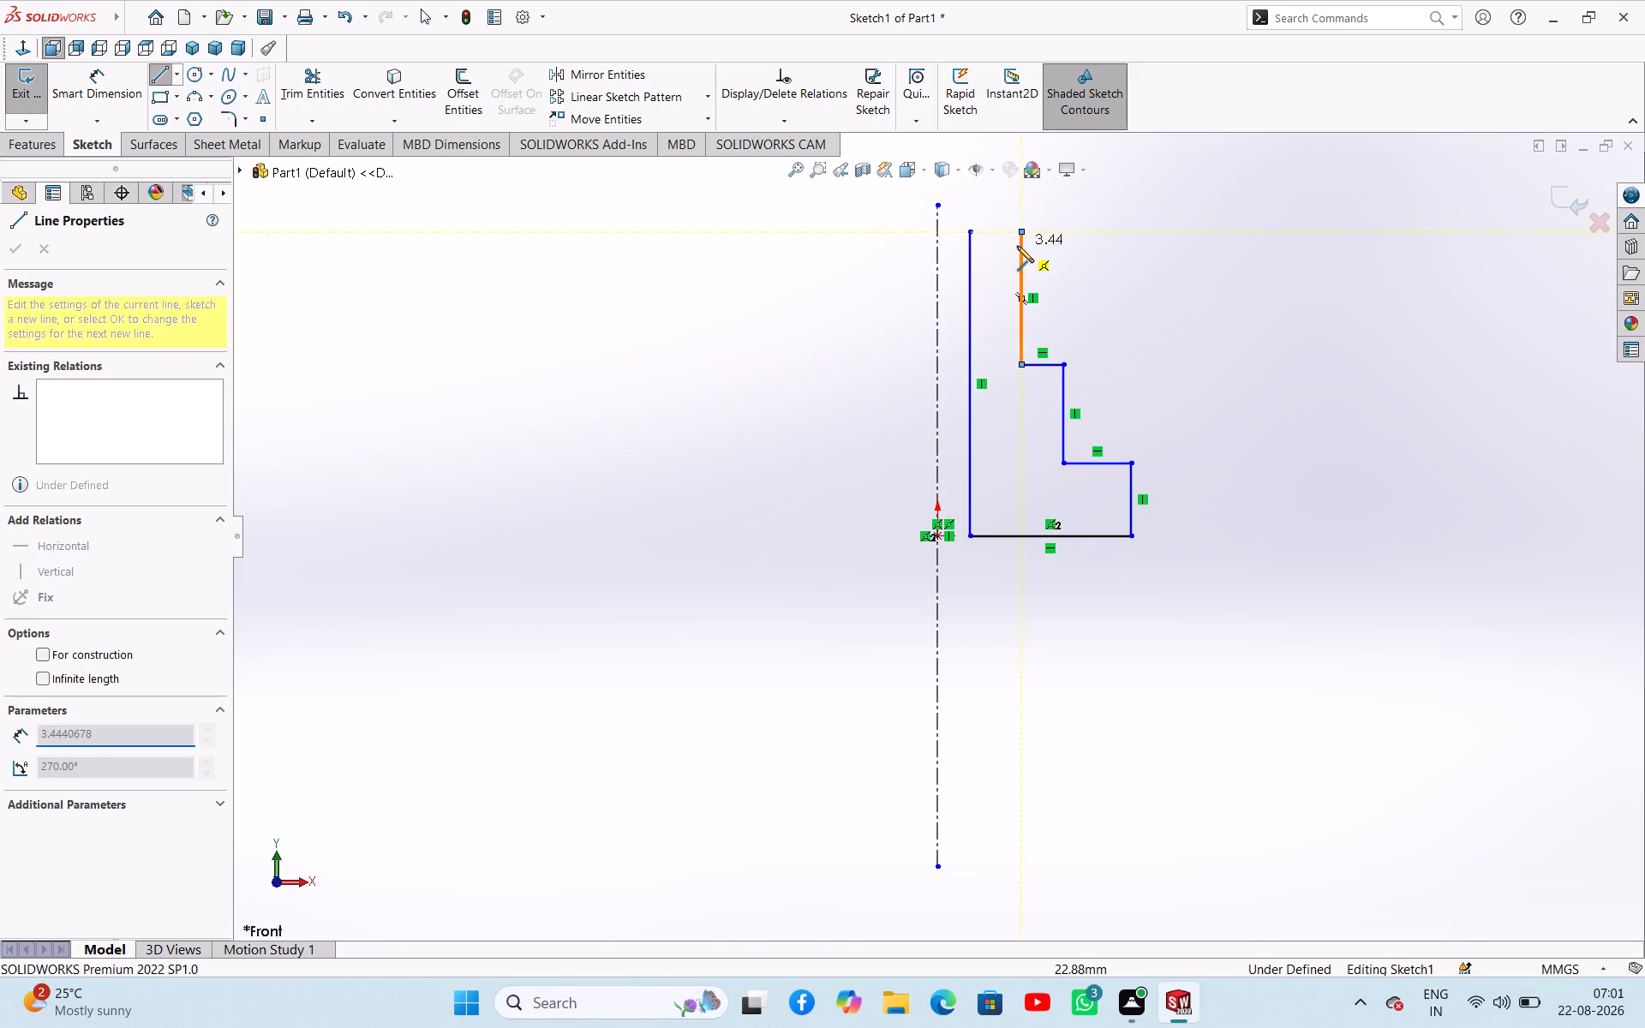
pyautogui.click(970, 231)
pyautogui.rightClick(787, 248)
pyautogui.click(800, 264)
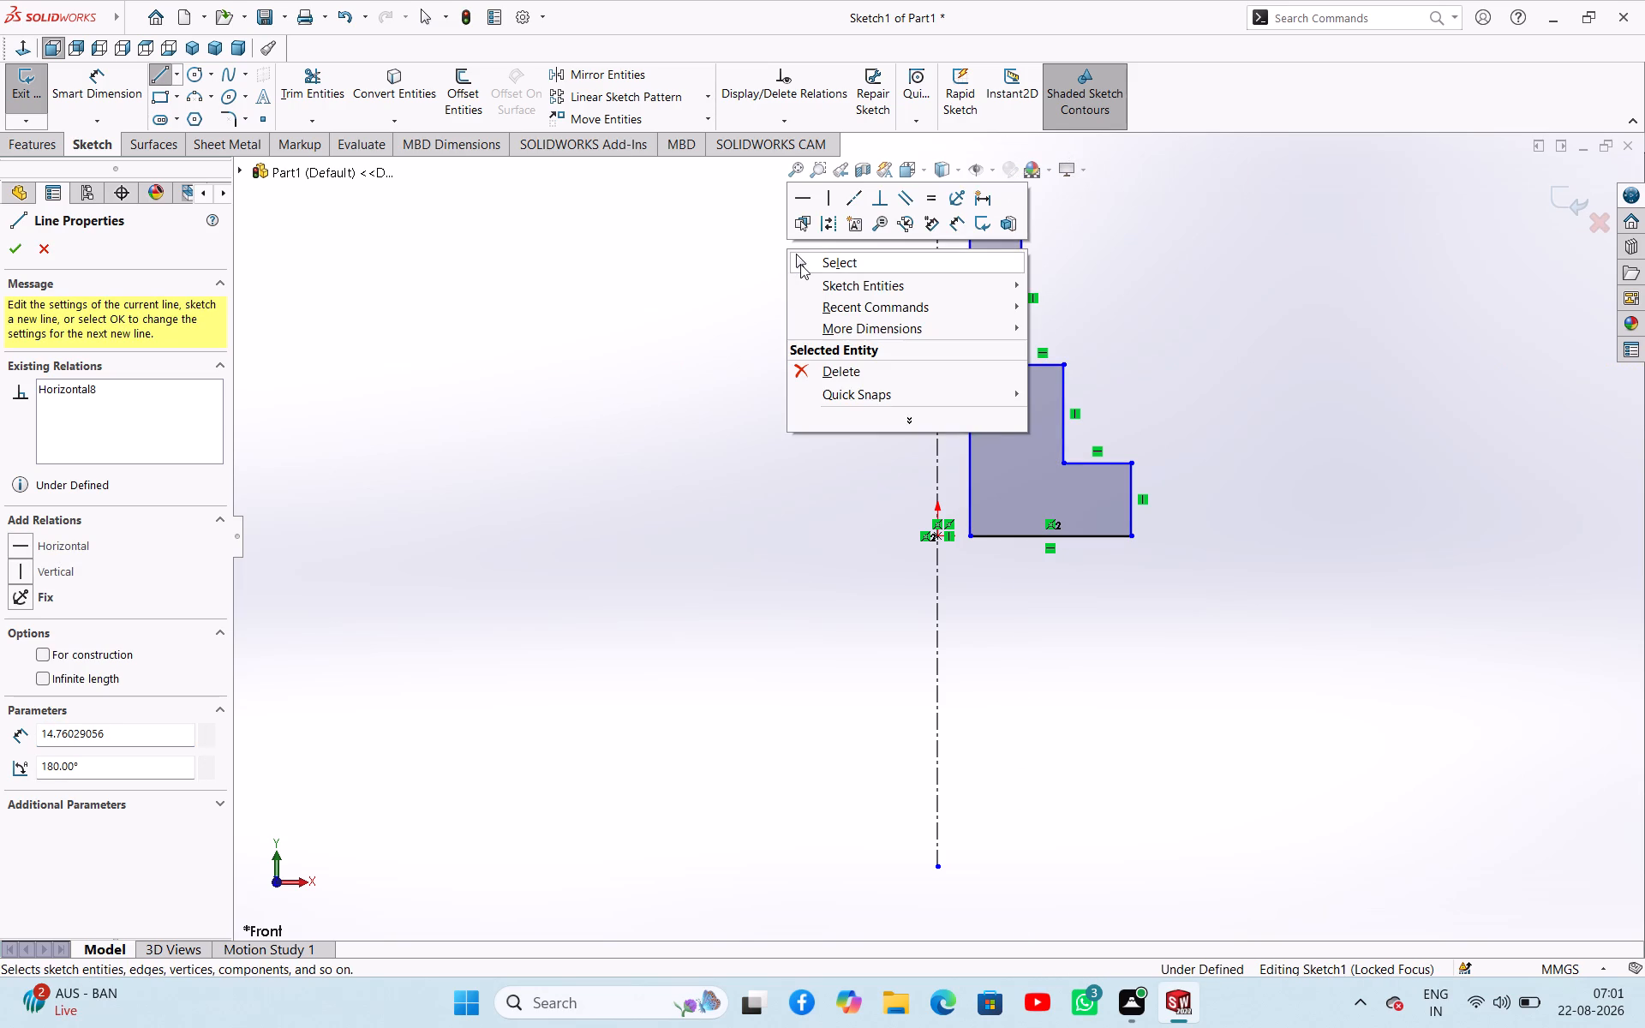
# Dimension the distance between the centerline and the profile's inner vertical line as 4 mm.
pyautogui.moveTo(744, 348); pyautogui.dragTo(771, 270, button='right')
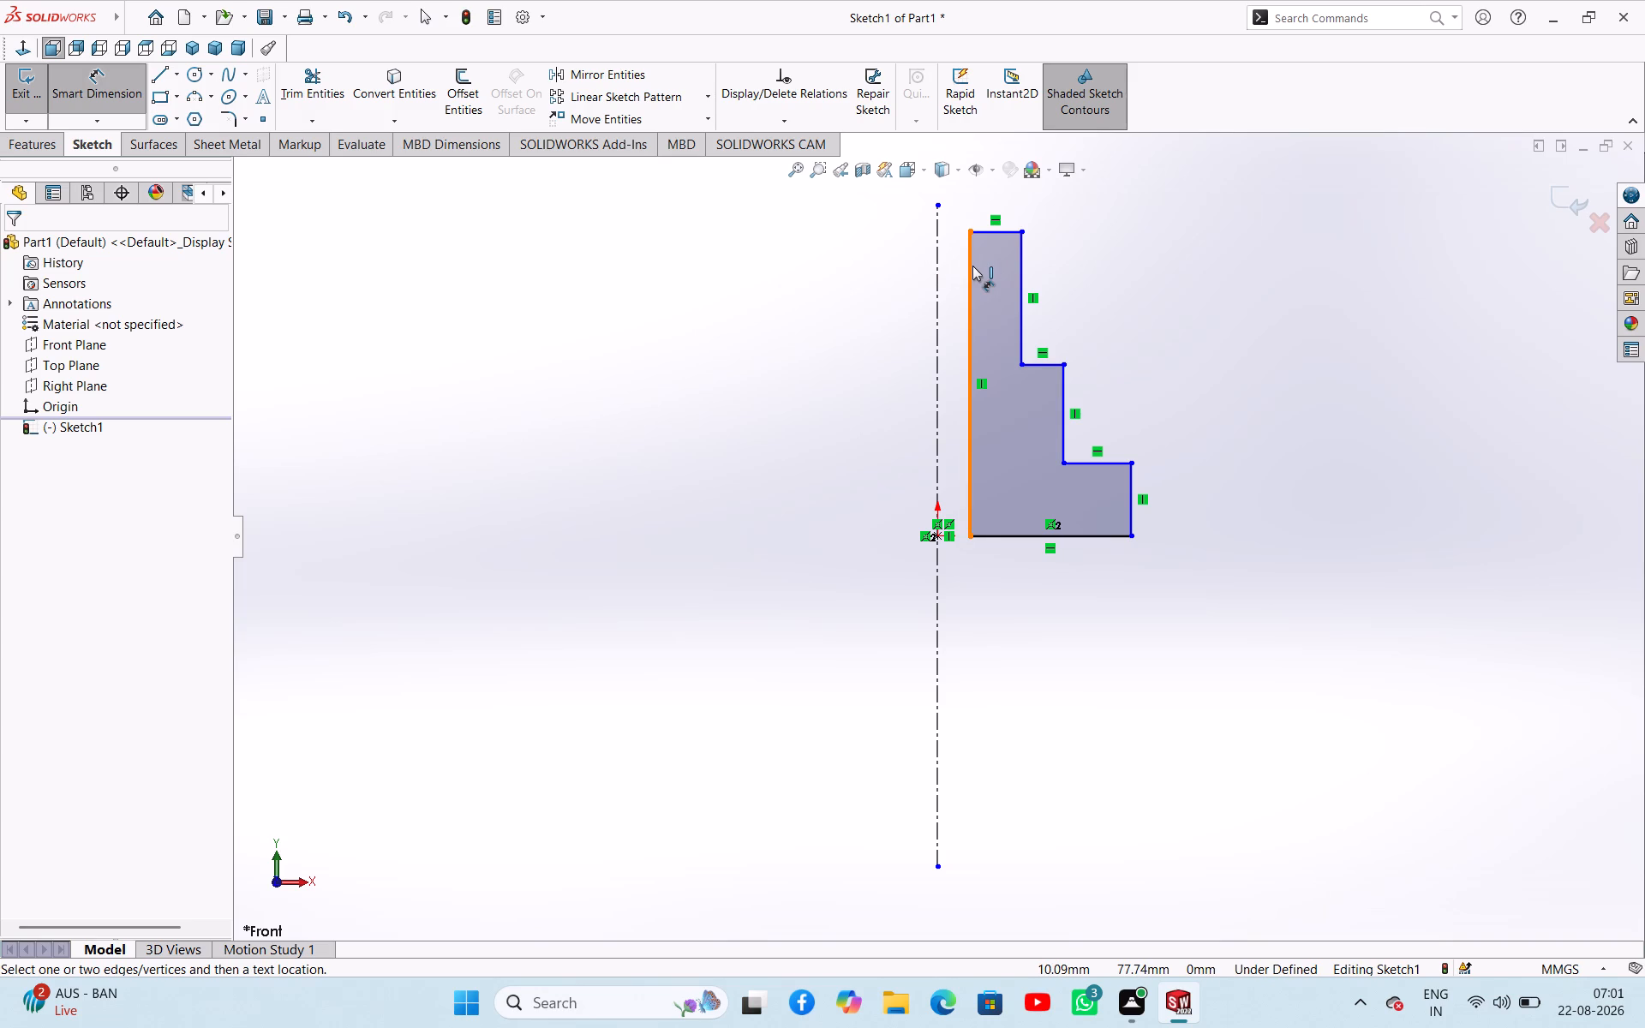
pyautogui.click(972, 266)
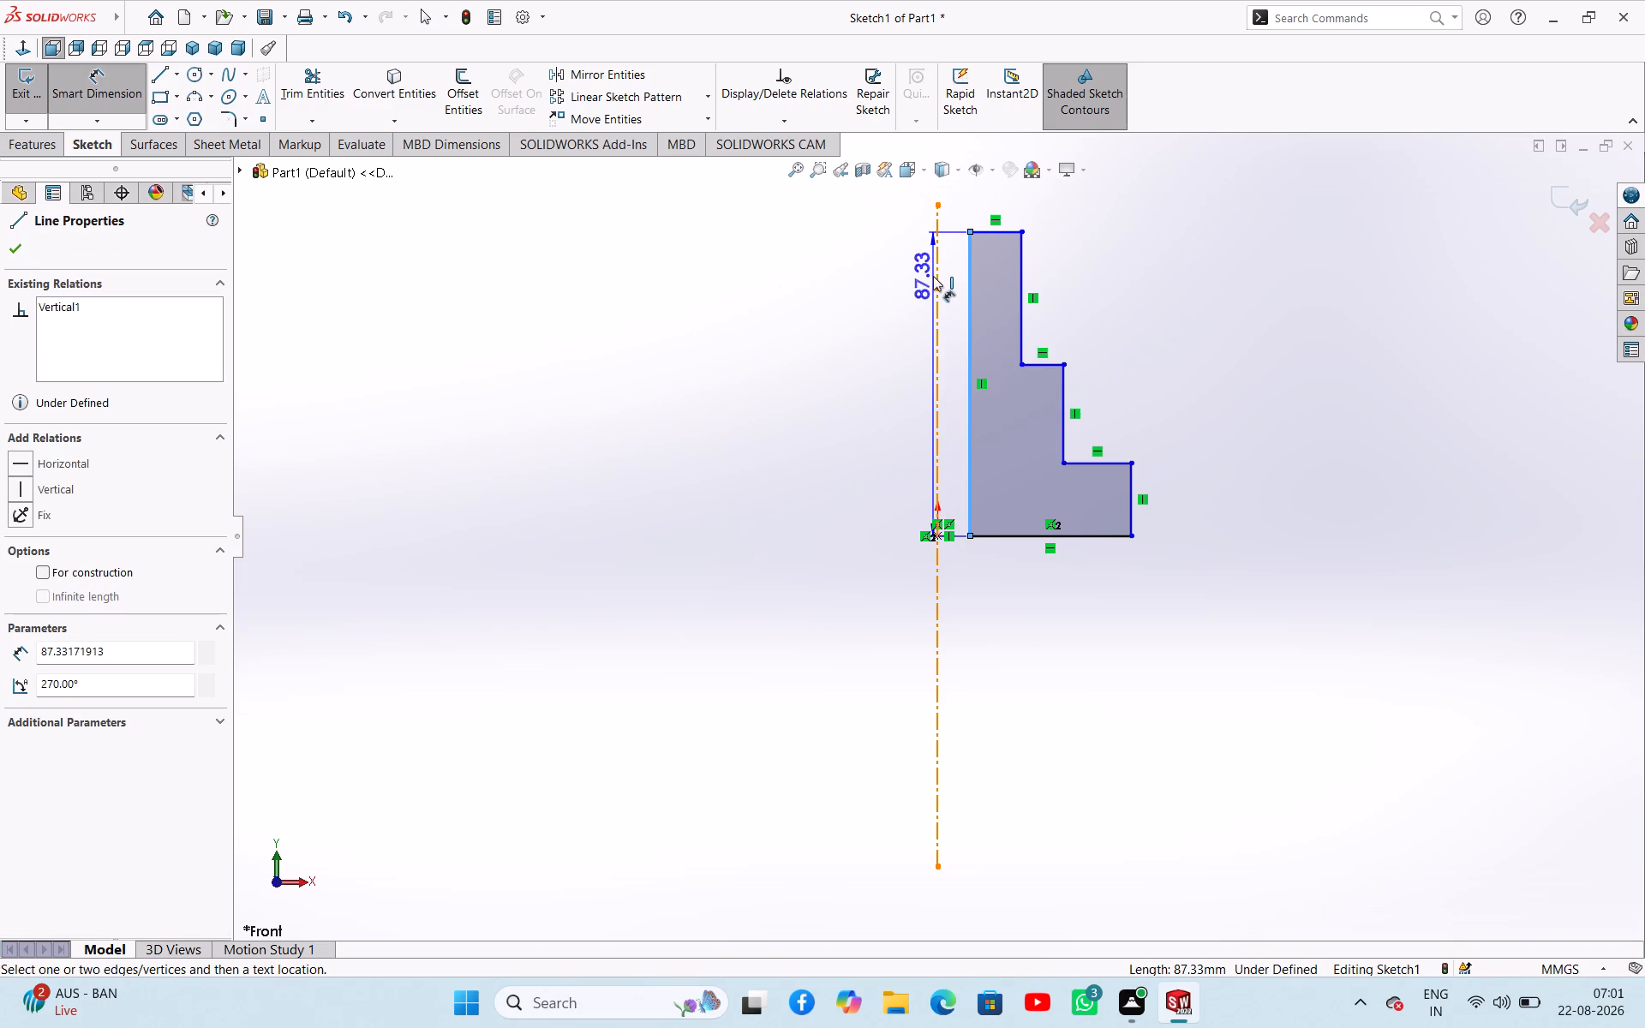
pyautogui.click(937, 281)
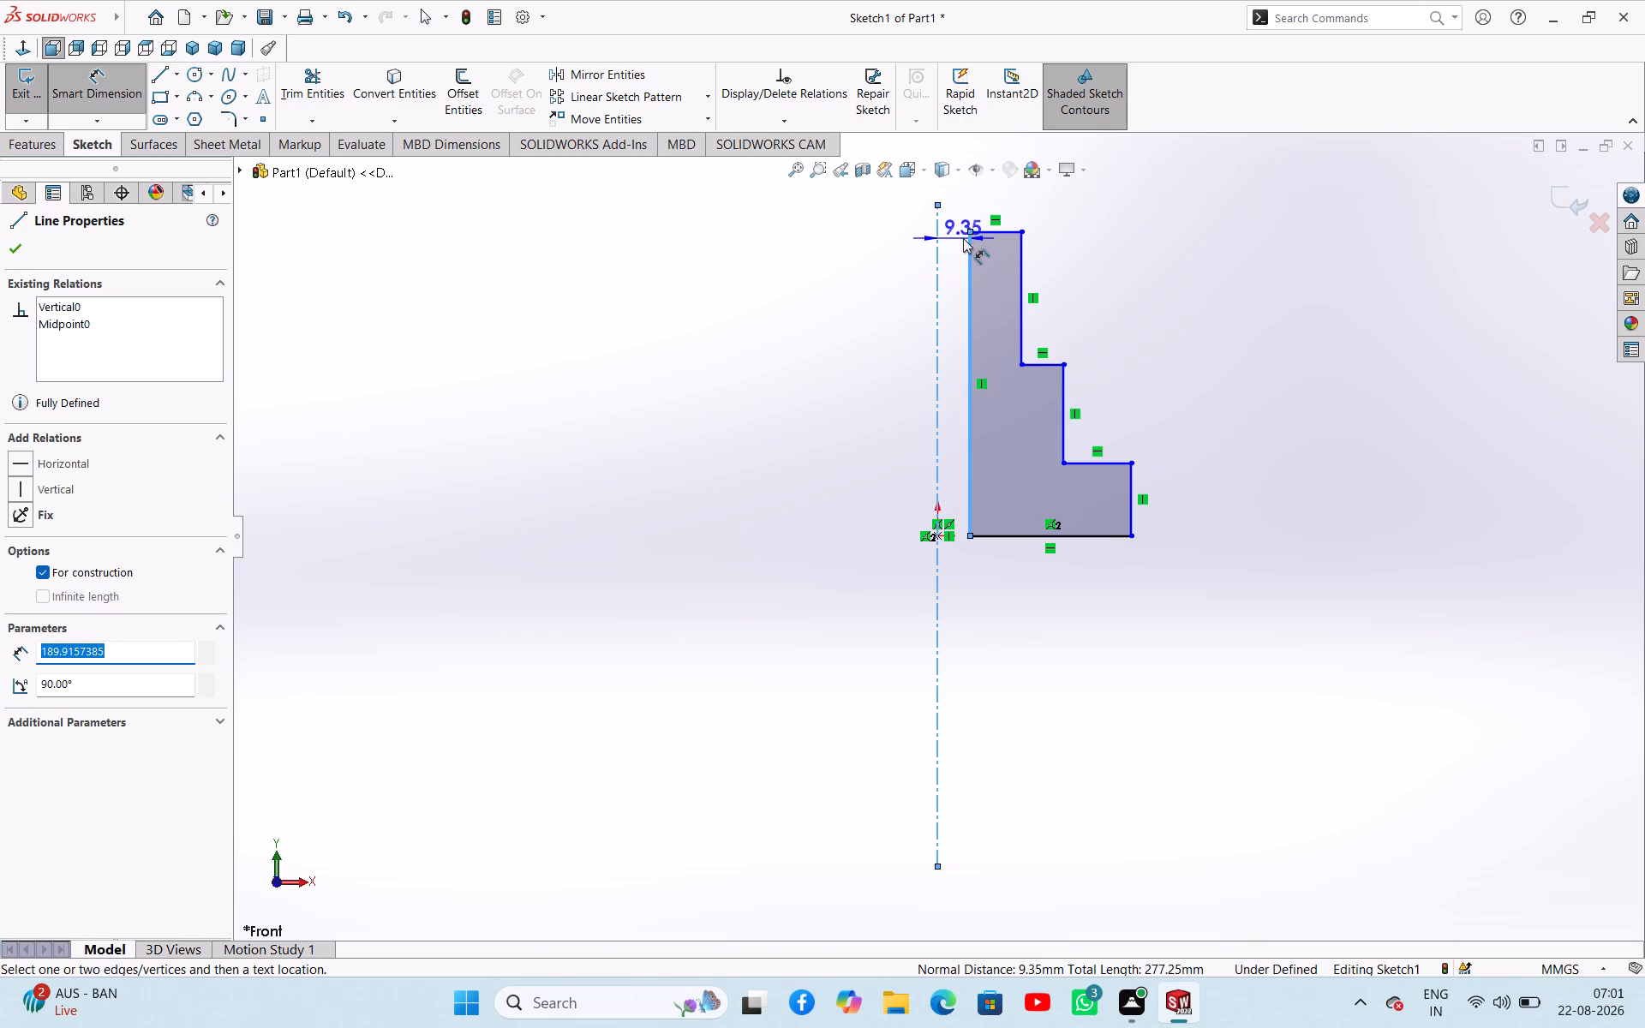
pyautogui.scroll(1, 965, 232)
pyautogui.scroll(-1, 946, 386)
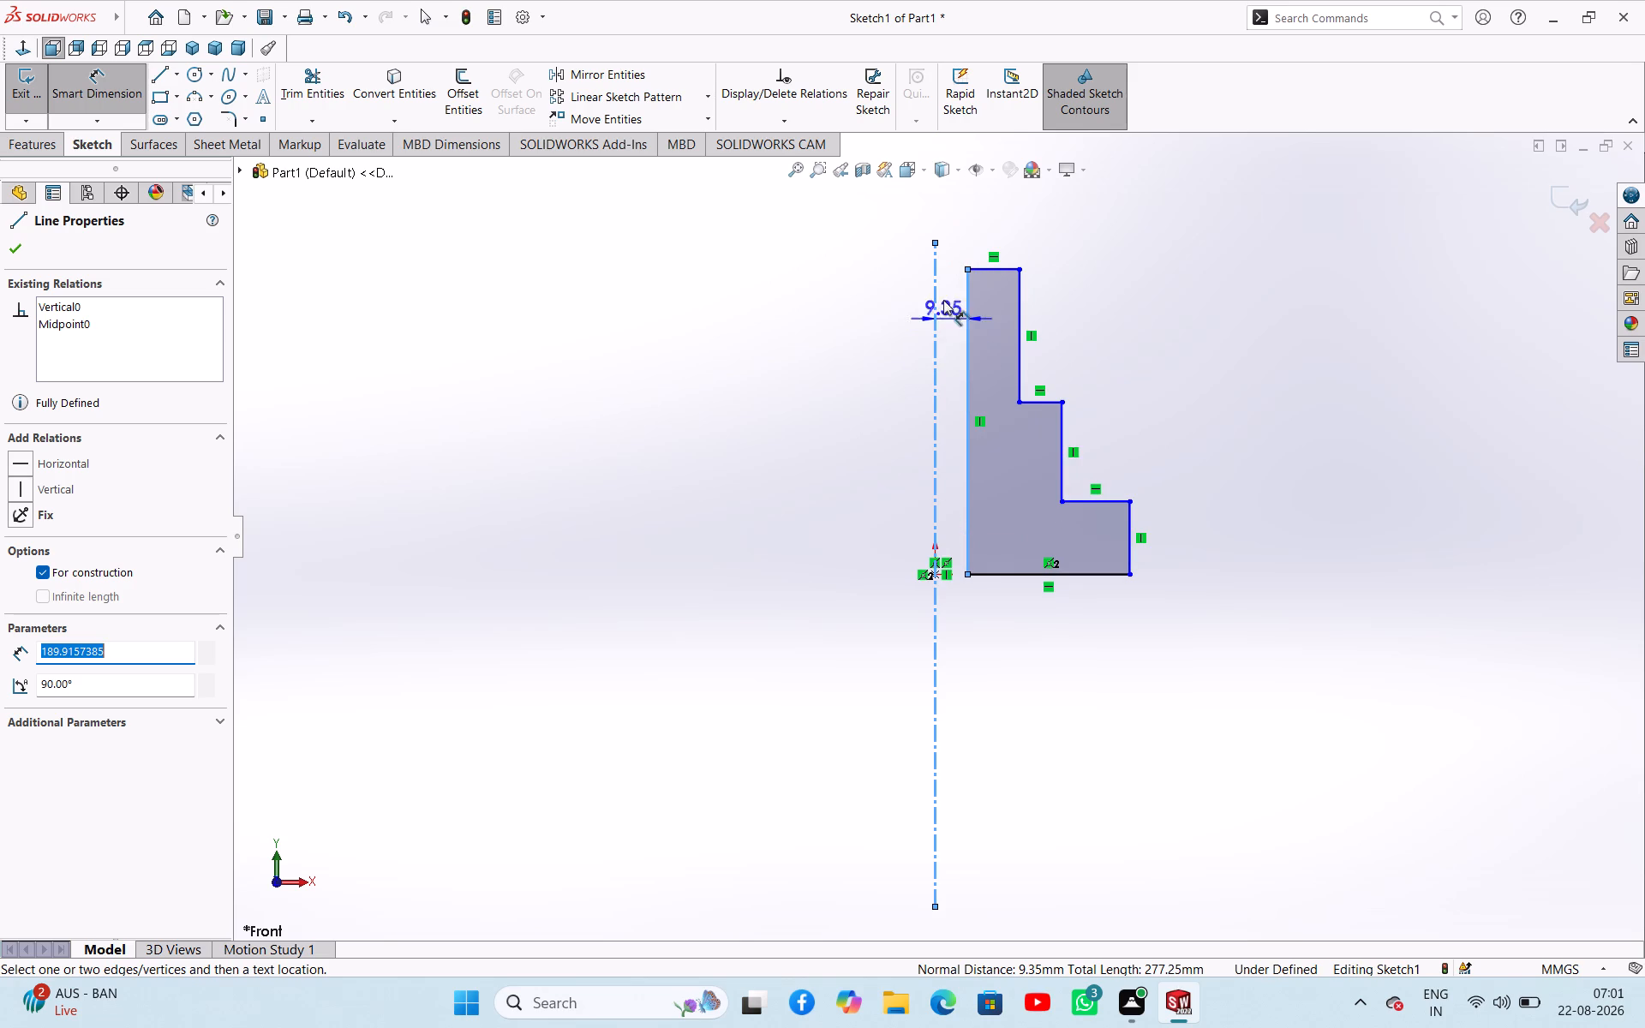
pyautogui.scroll(-3, 942, 288)
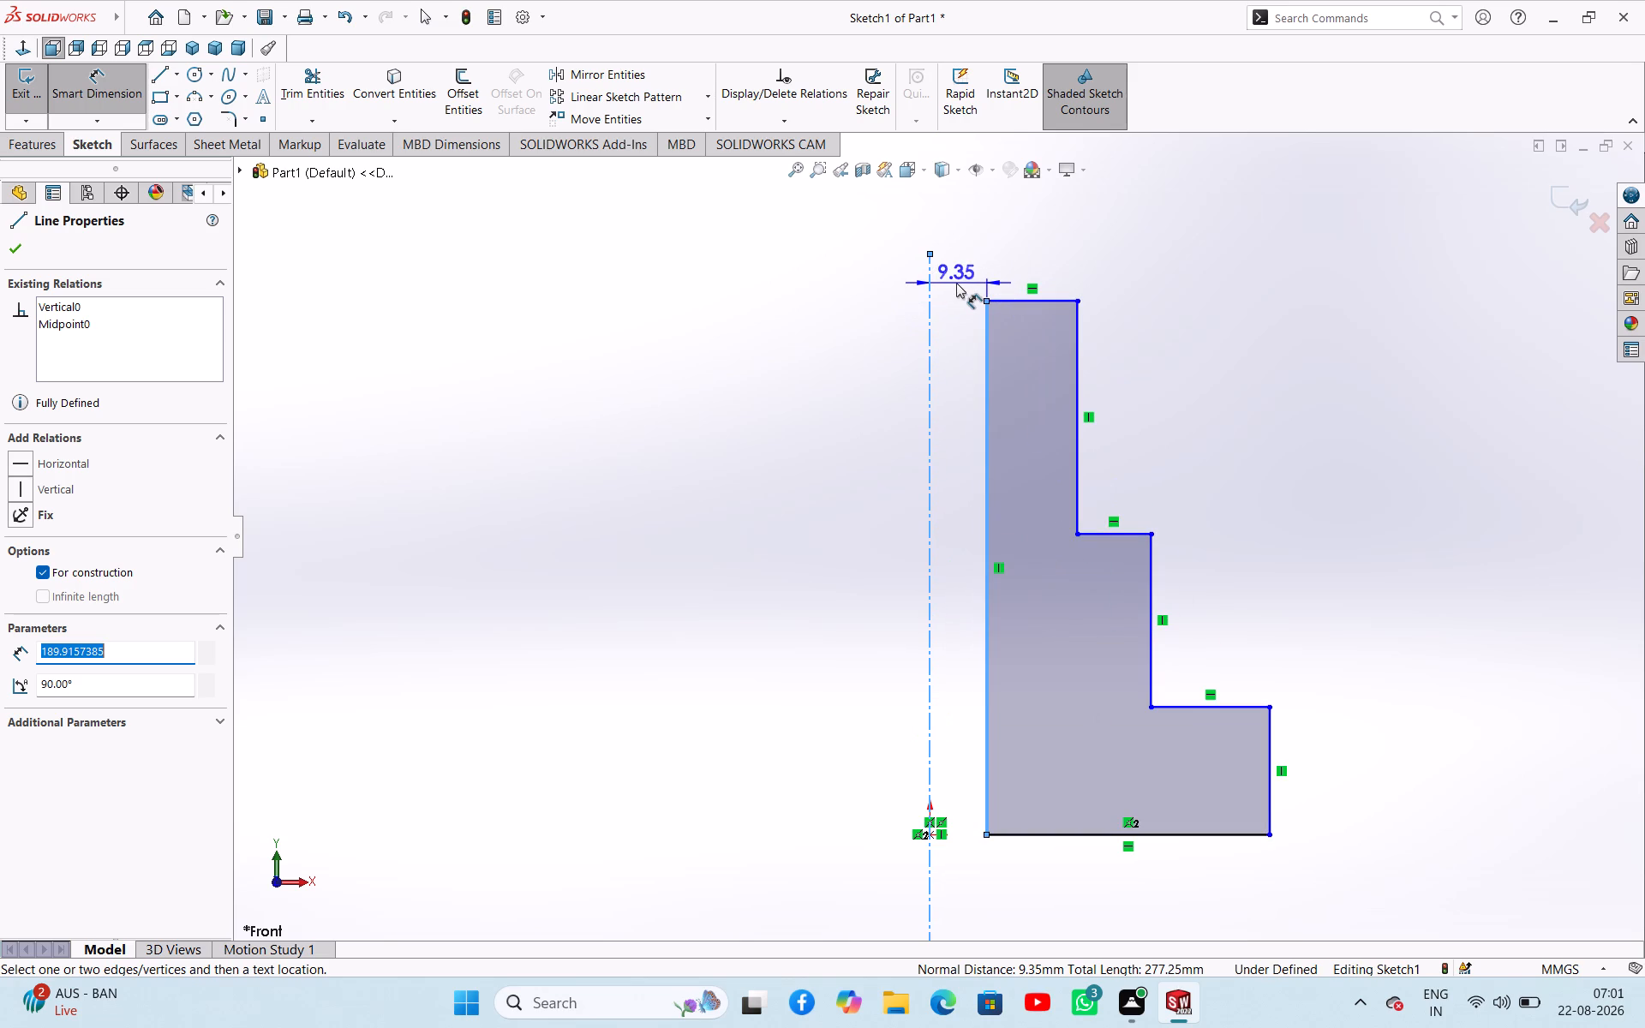
pyautogui.click(956, 283)
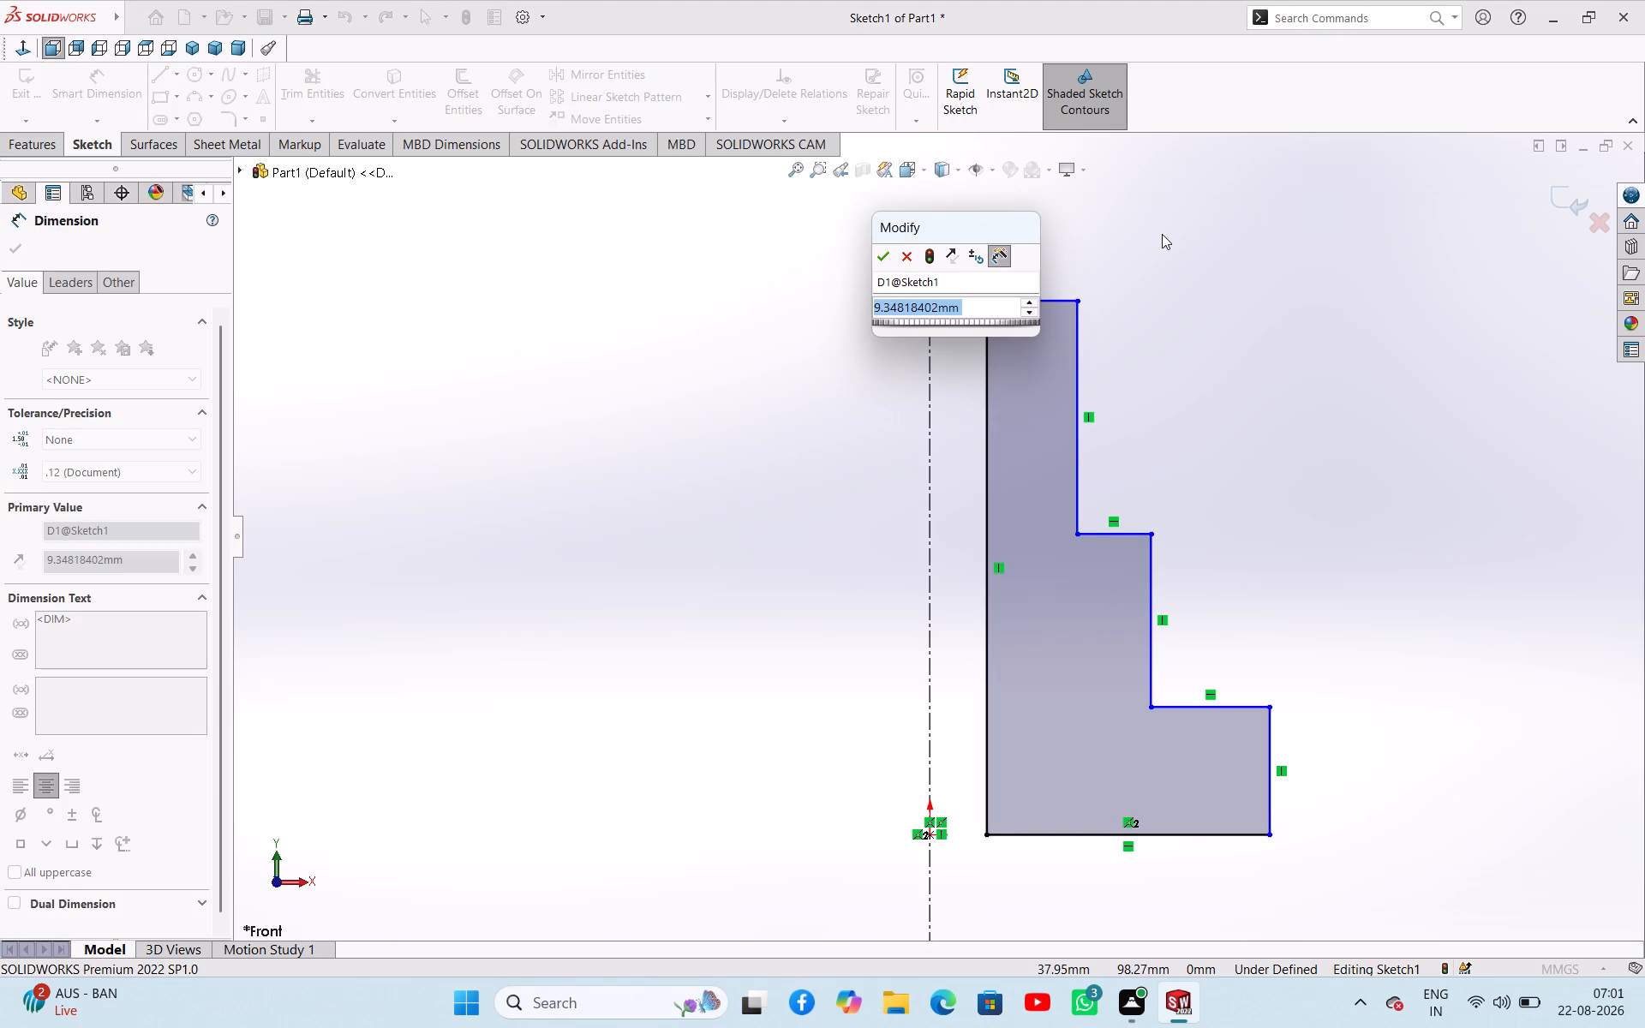
pyautogui.press('4')
pyautogui.press('Return')
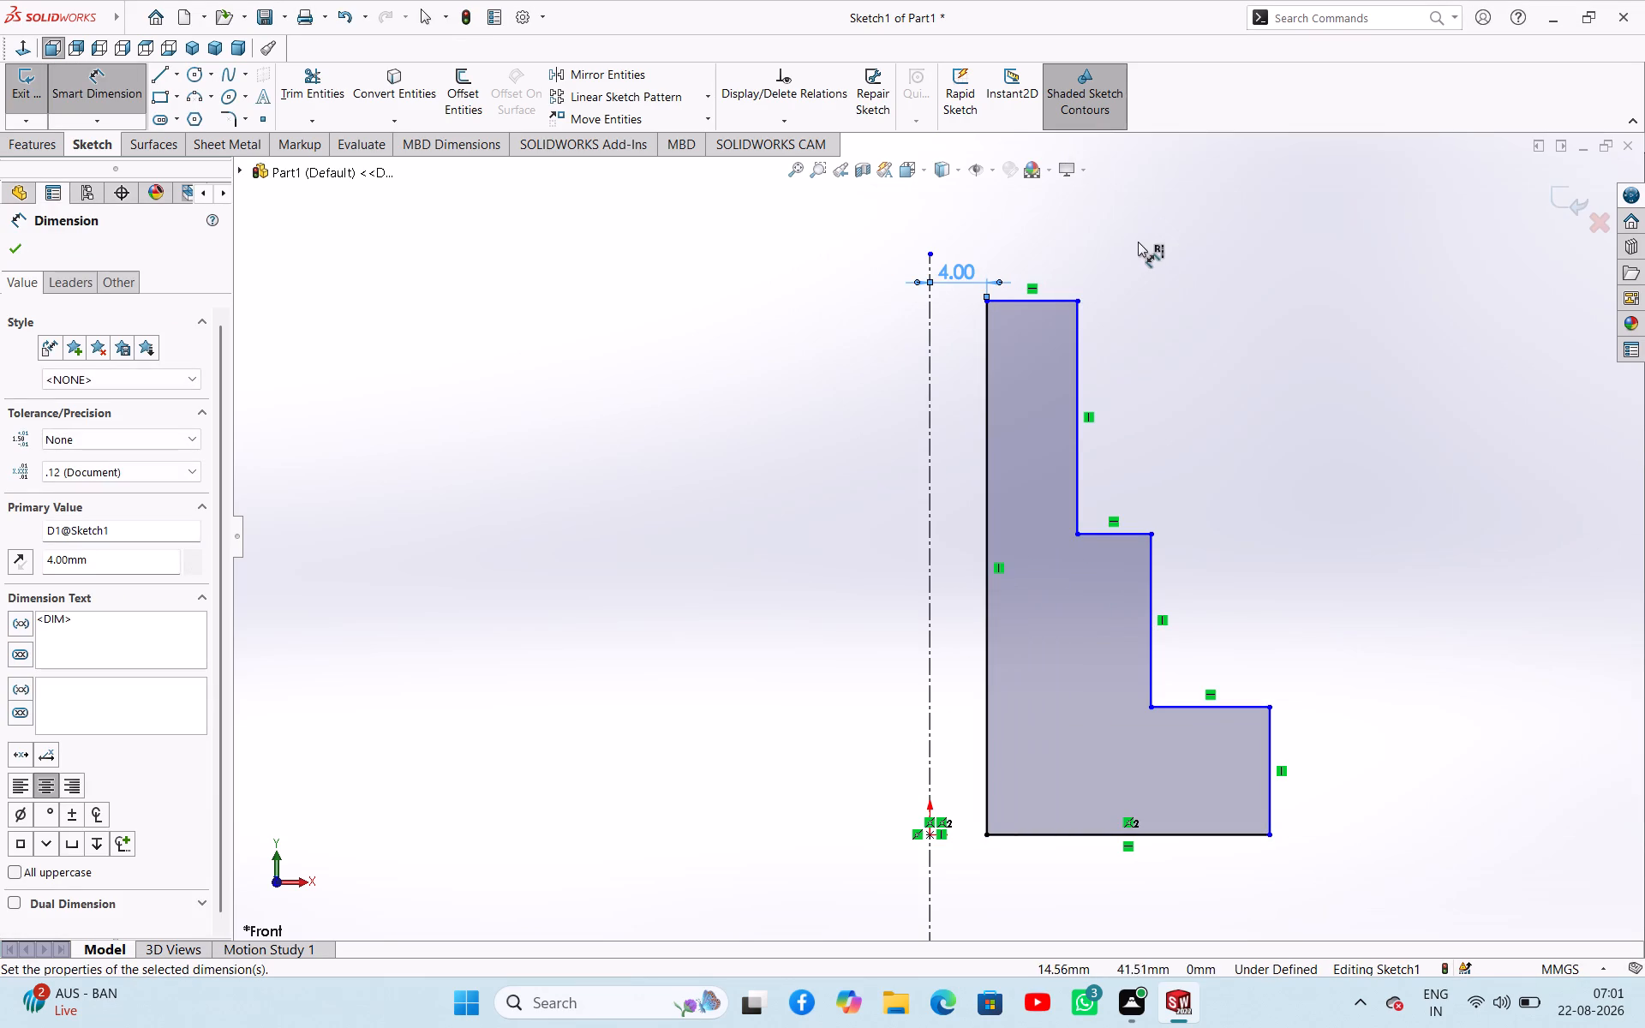
# Dimension the distance from the centerline to the uppermost outer vertical line as 10 mm.
pyautogui.click(1076, 328)
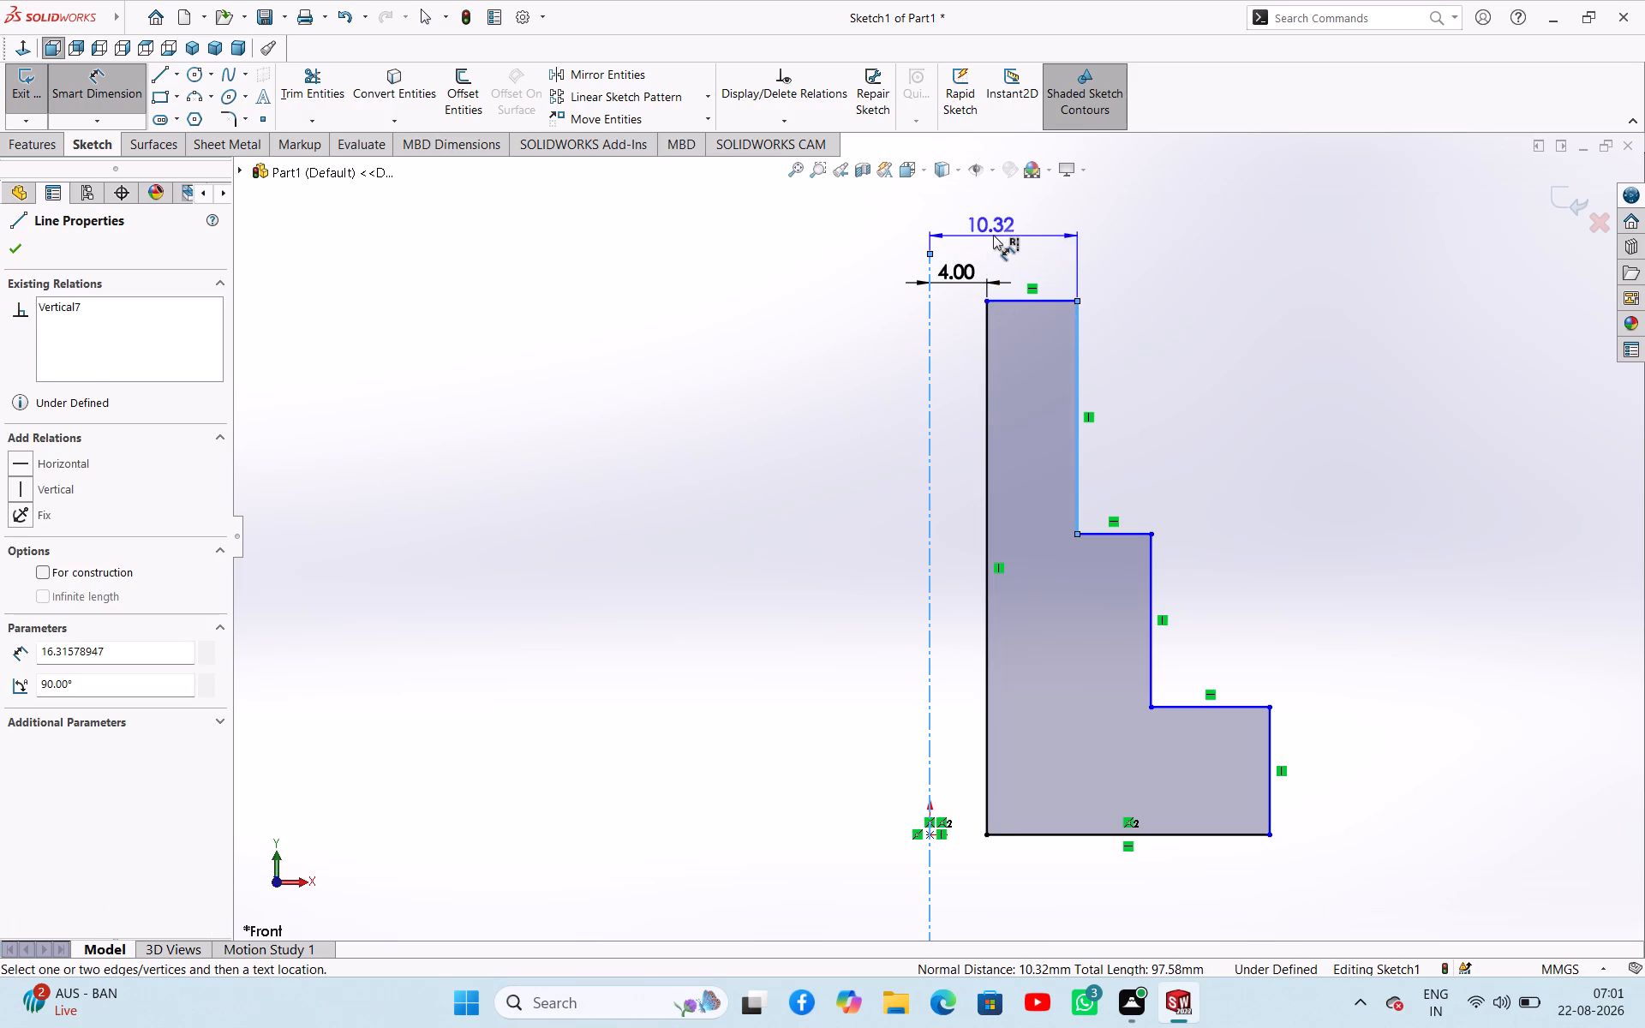
pyautogui.click(993, 235)
pyautogui.write('10')
pyautogui.press('Return')
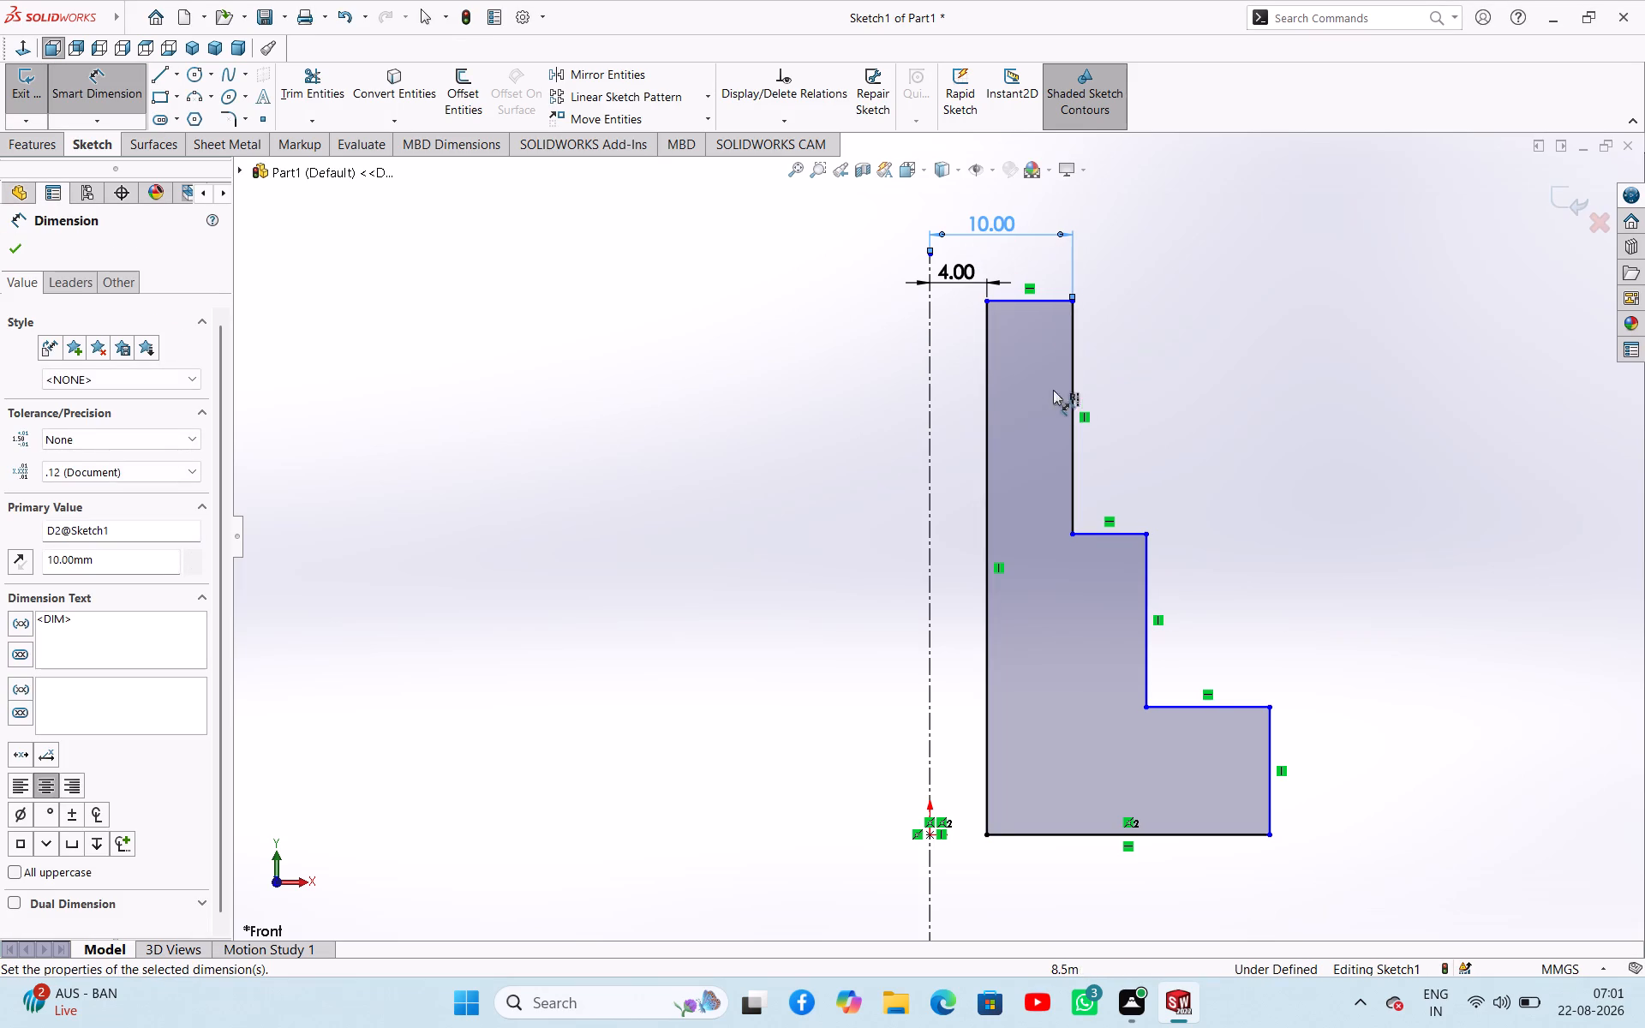
# Dimension the widths of the profile's upper and lower horizontal ledges as 4 mm each.
pyautogui.click(1127, 536)
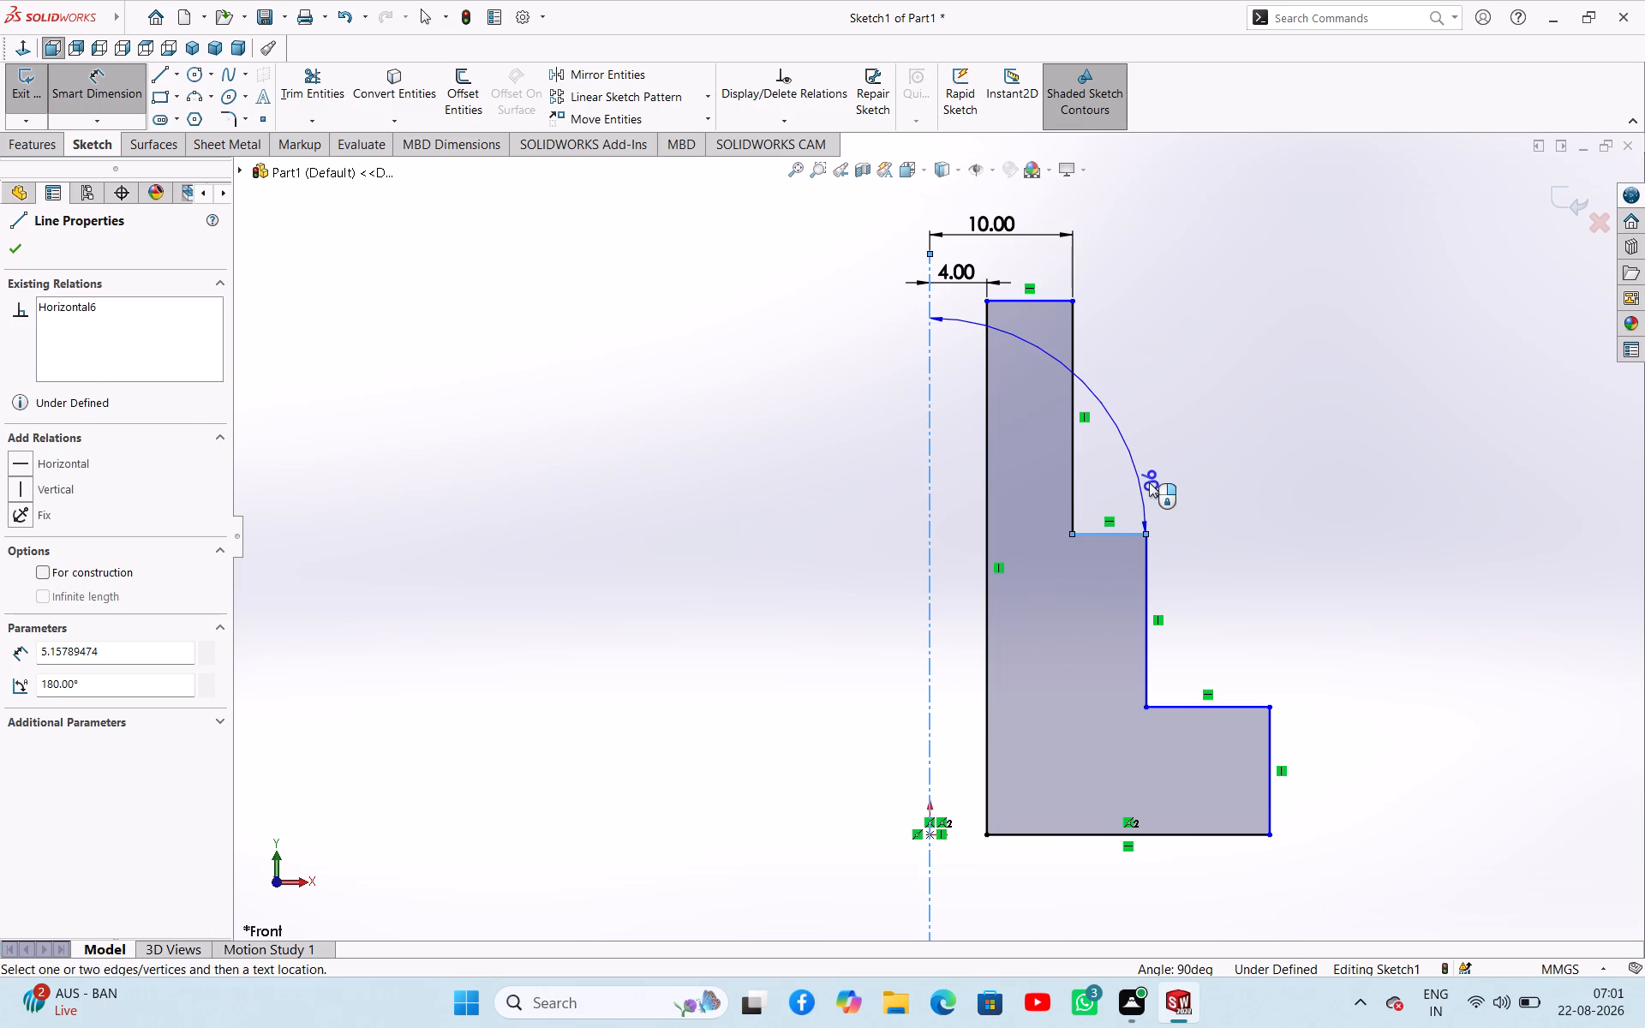
pyautogui.press('Escape')
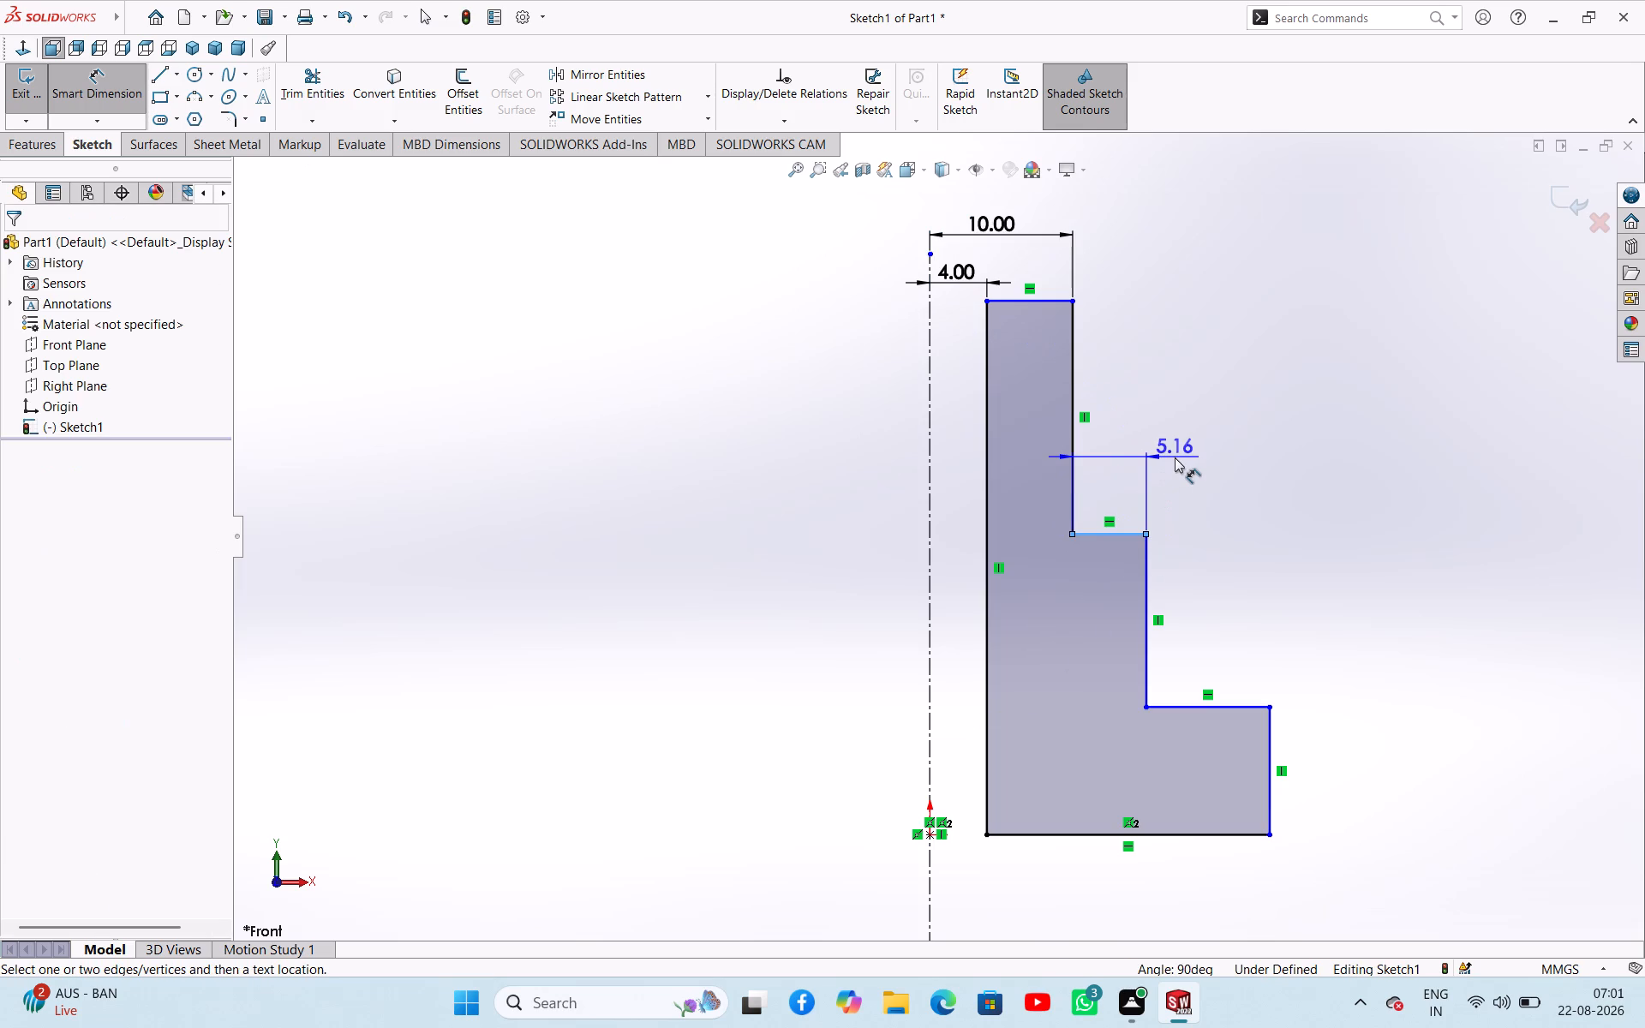
pyautogui.click(1175, 457)
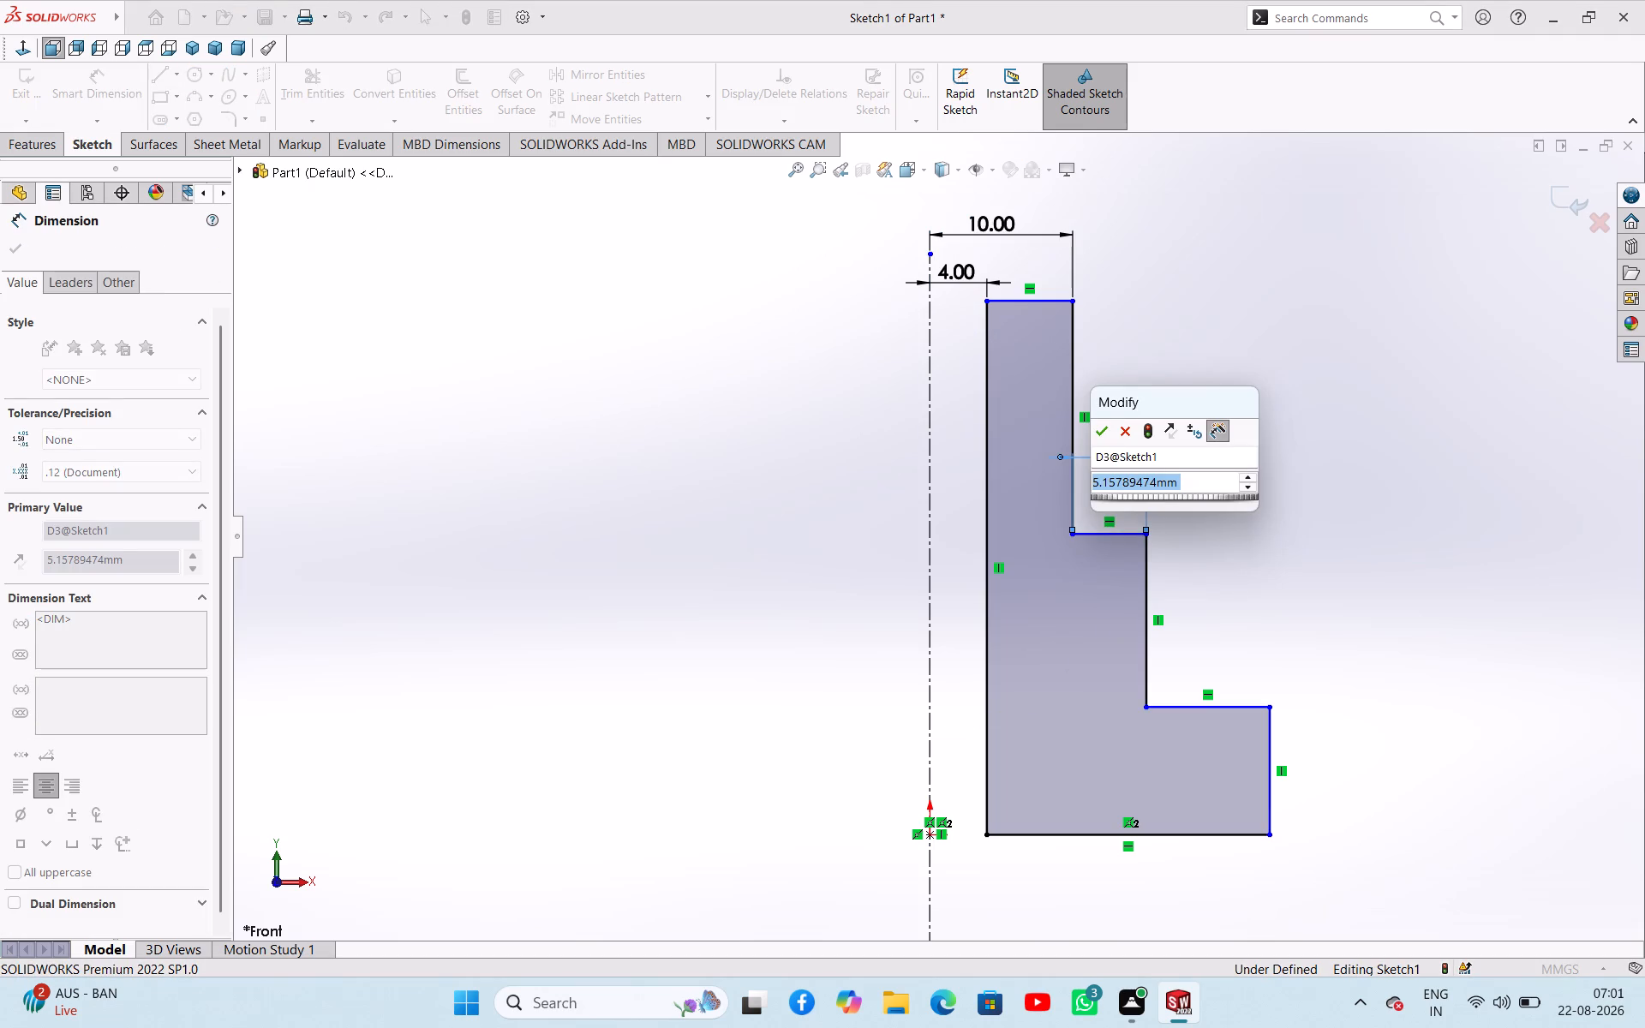
pyautogui.press('4')
pyautogui.press('Return')
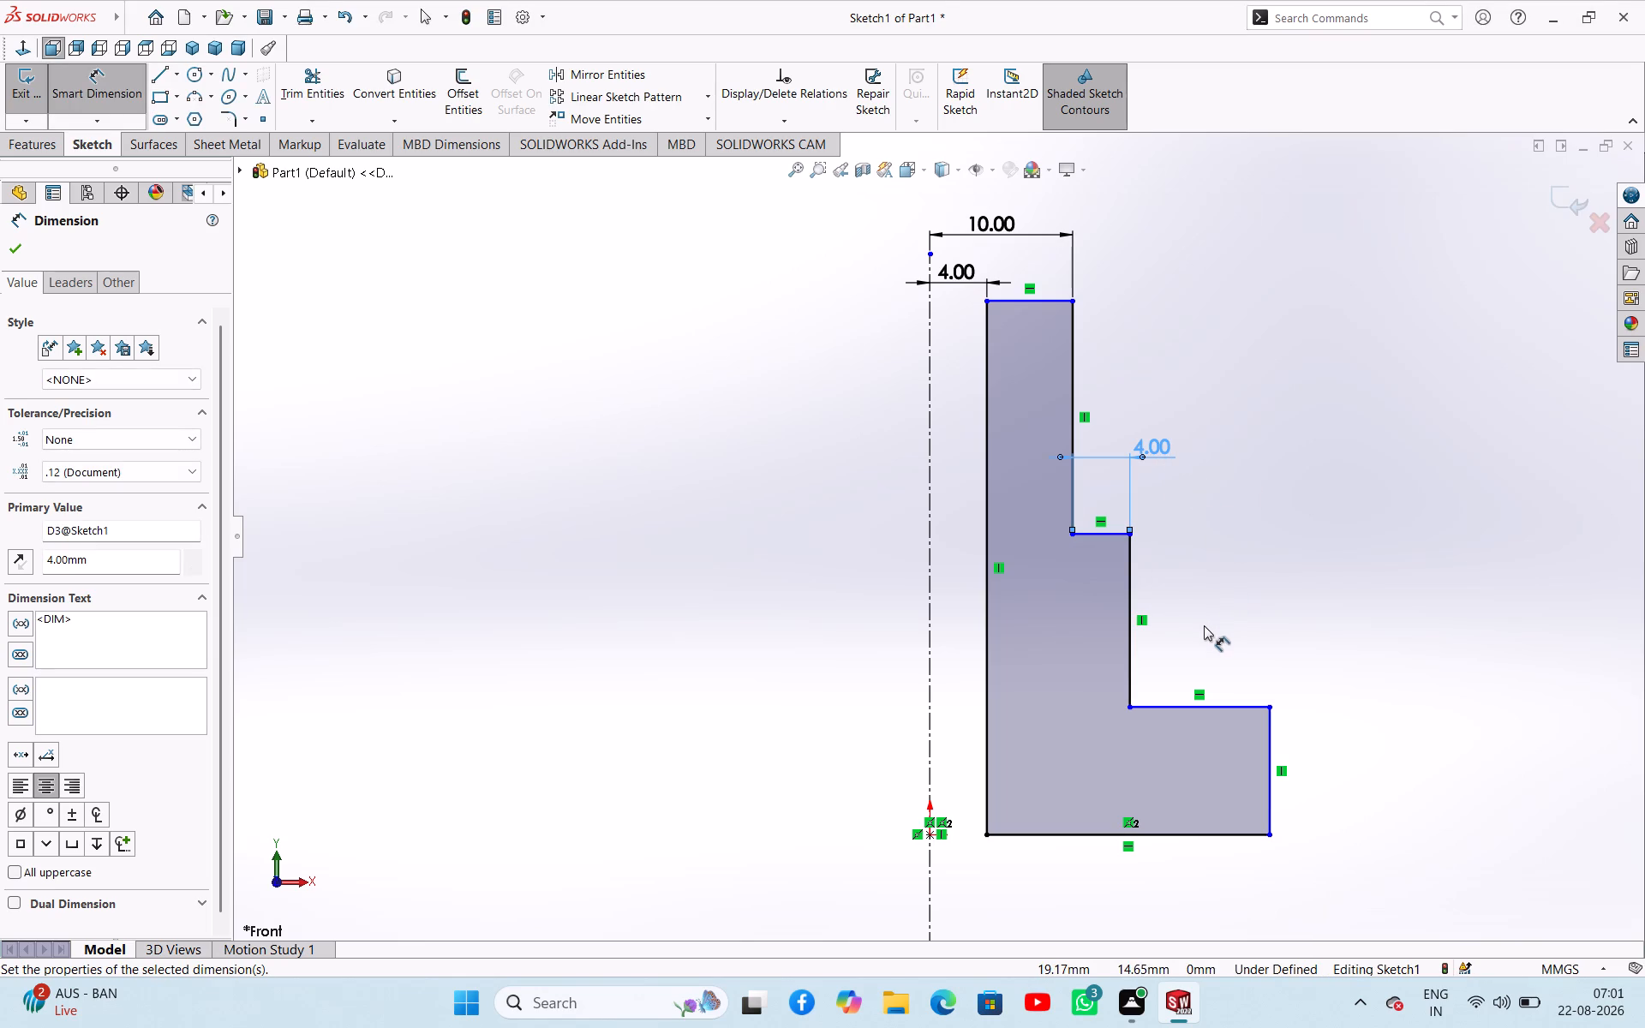
pyautogui.click(1193, 705)
pyautogui.click(1241, 649)
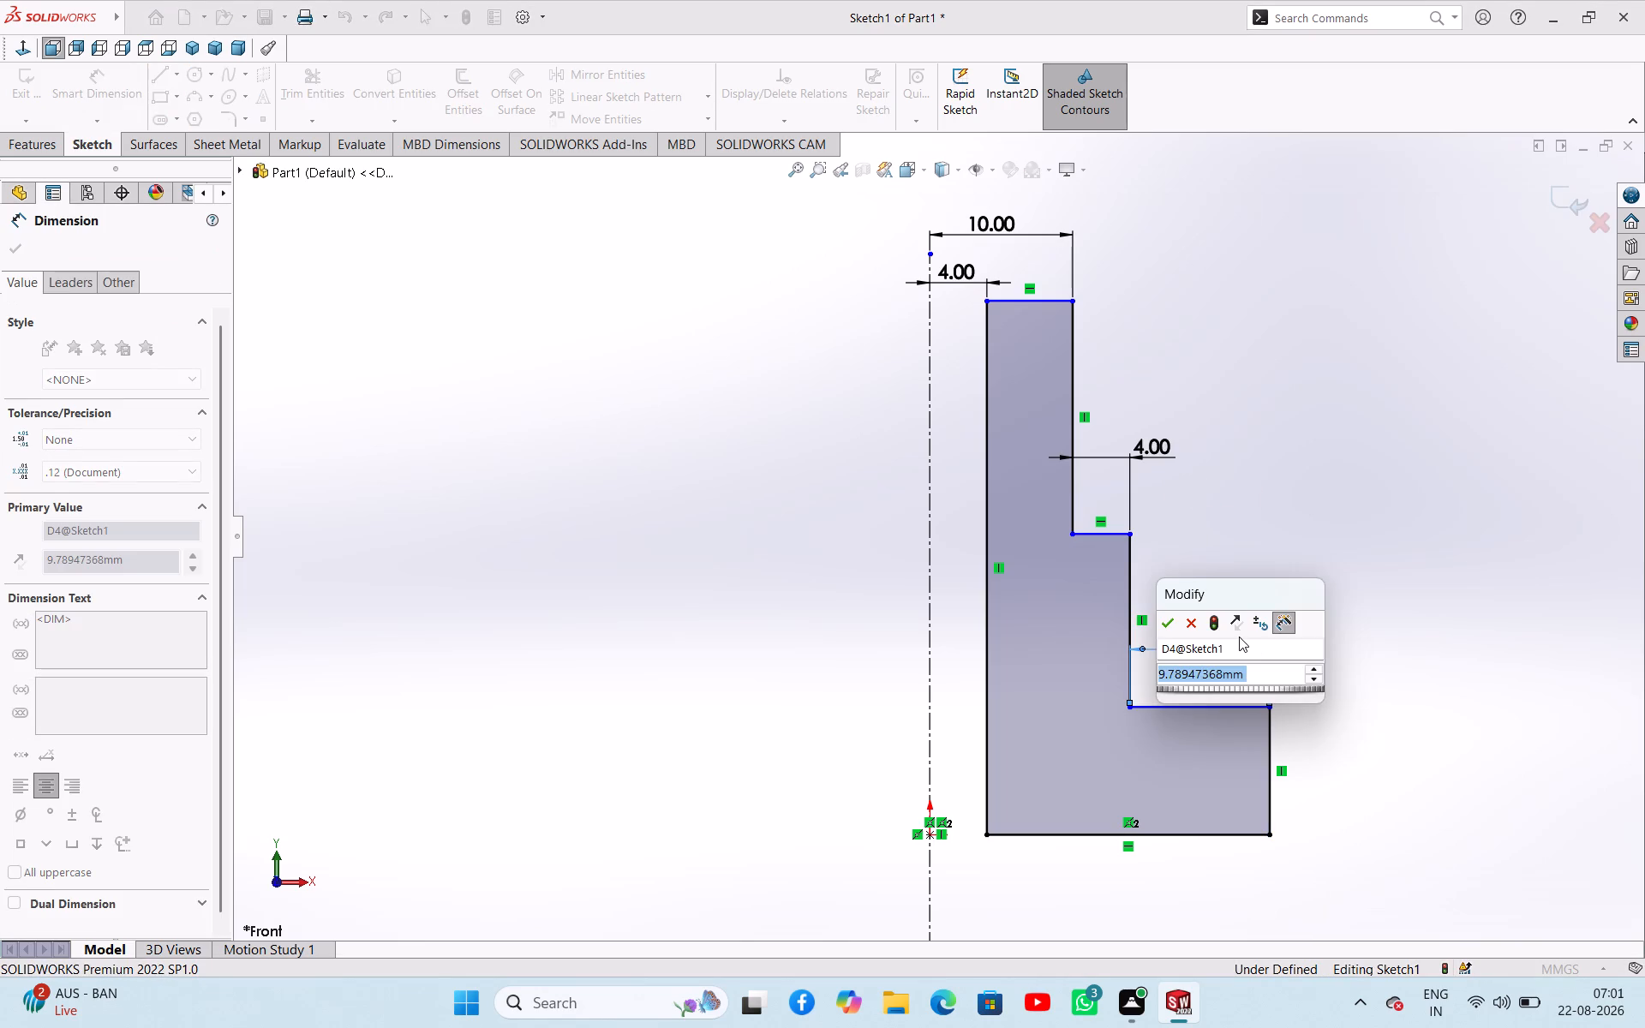
pyautogui.press('4')
pyautogui.press('Return')
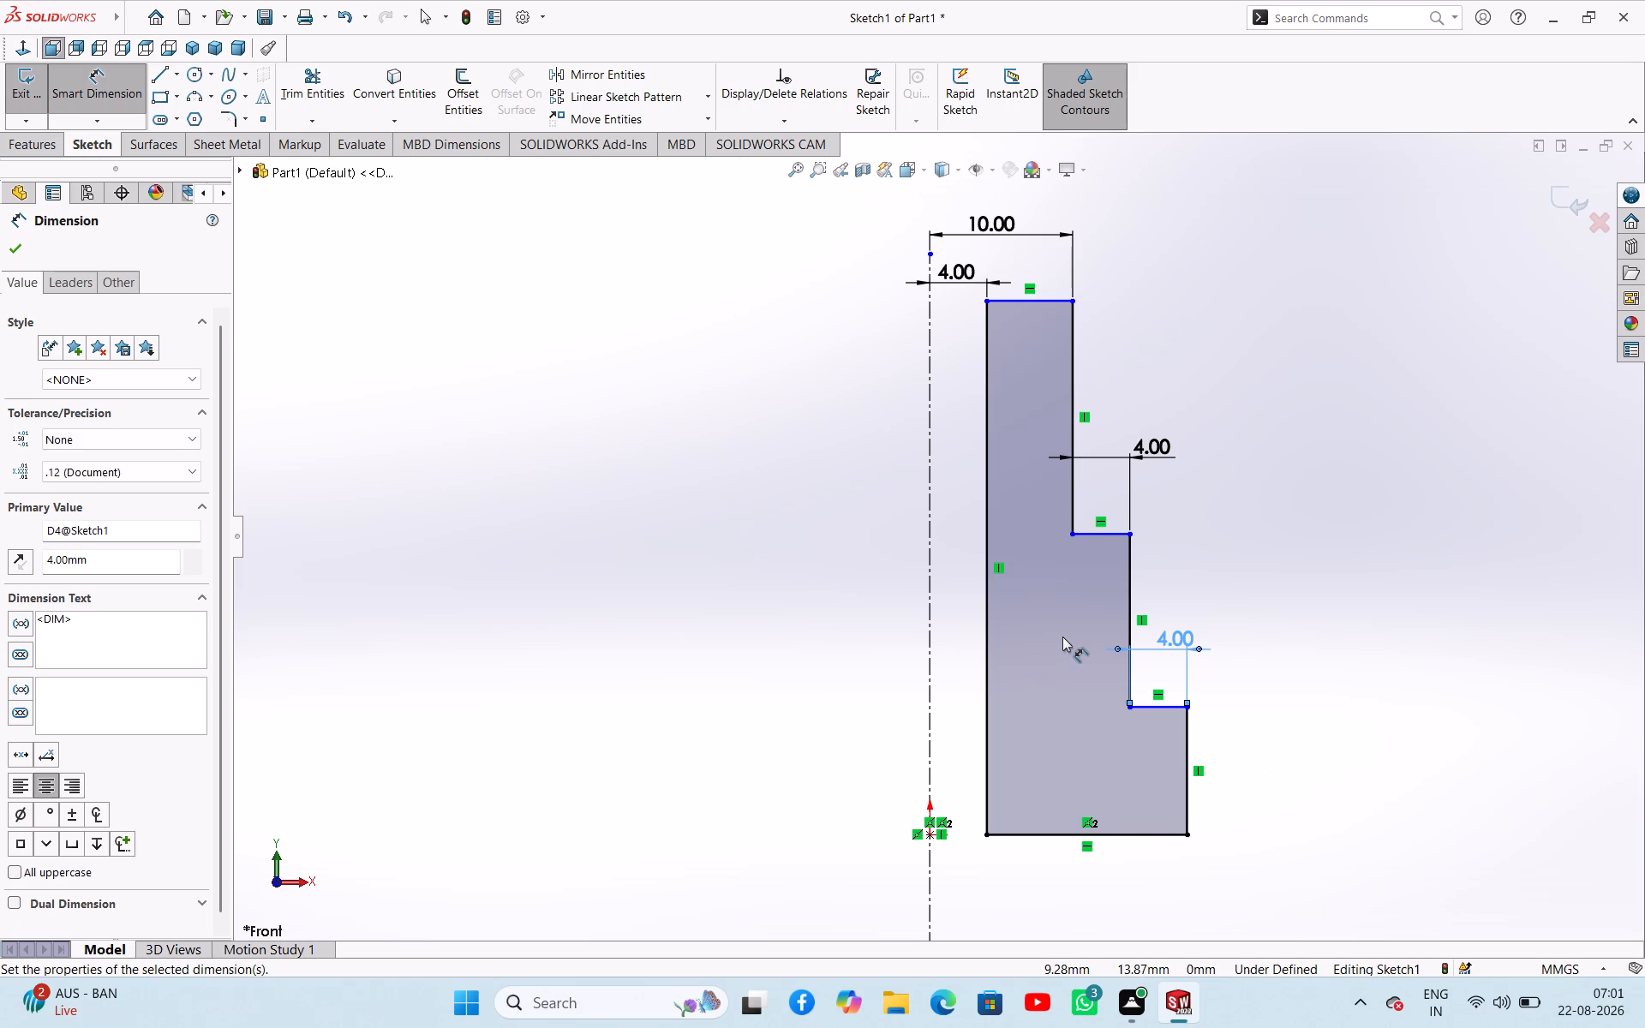
# Dimension the uppermost outer vertical line's length as 24 mm.
pyautogui.click(1071, 382)
pyautogui.click(1114, 364)
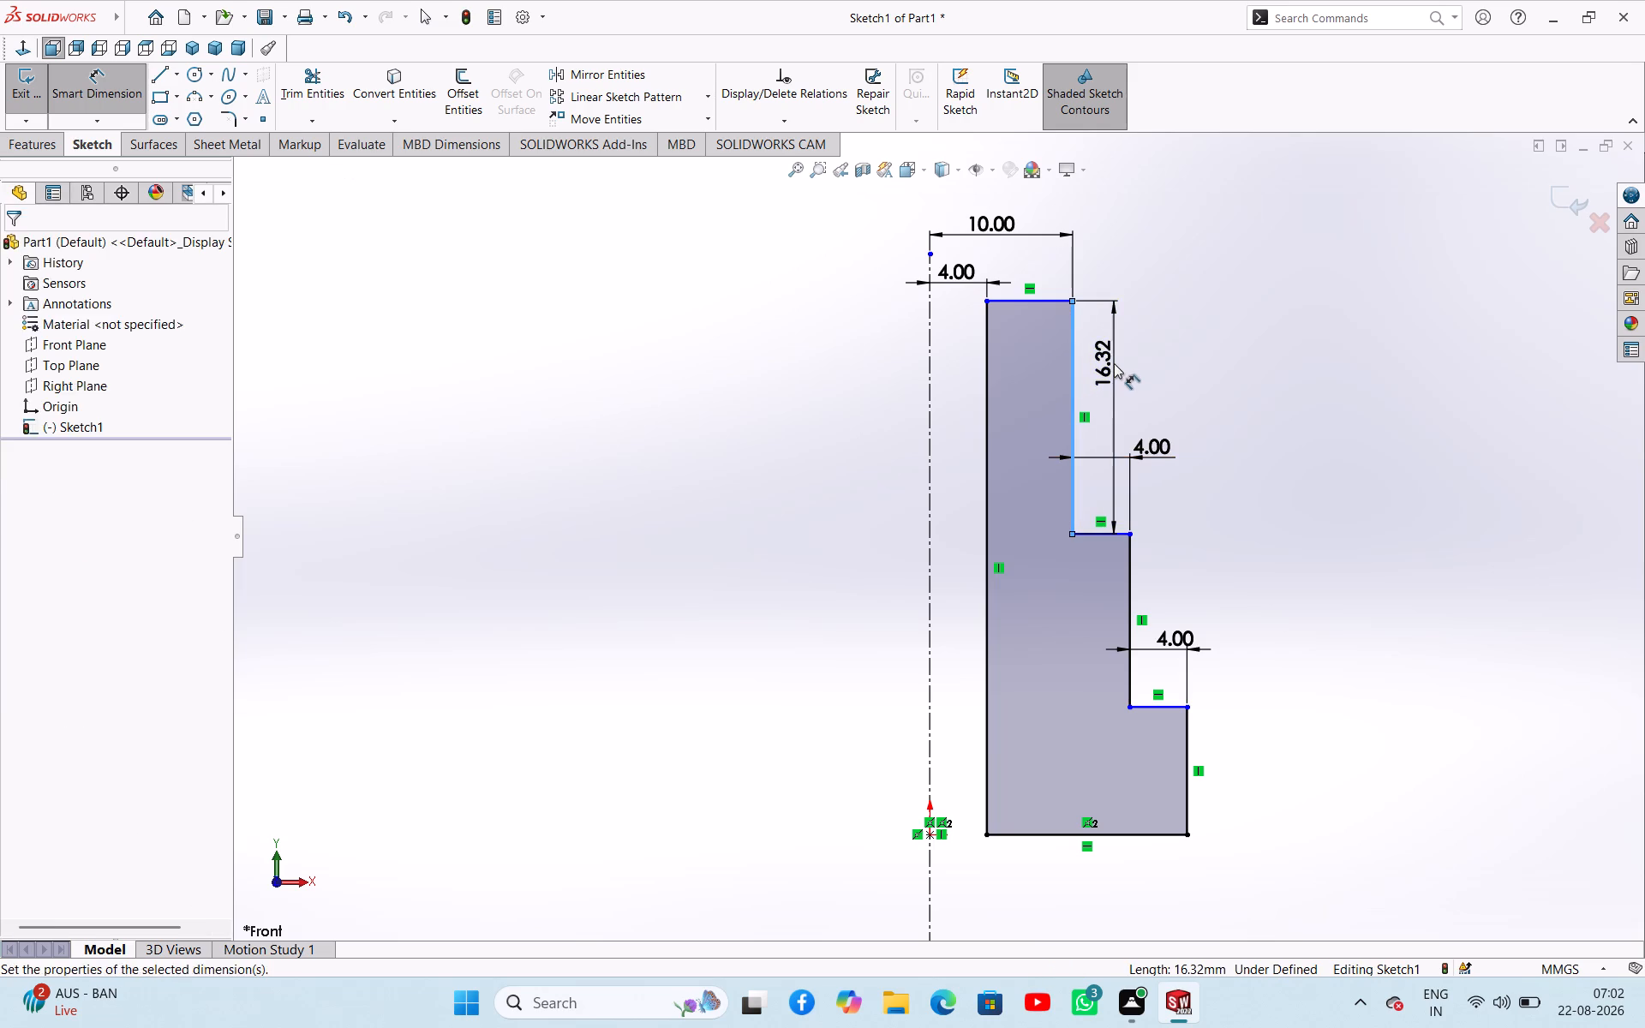
pyautogui.write('24')
pyautogui.press('Return')
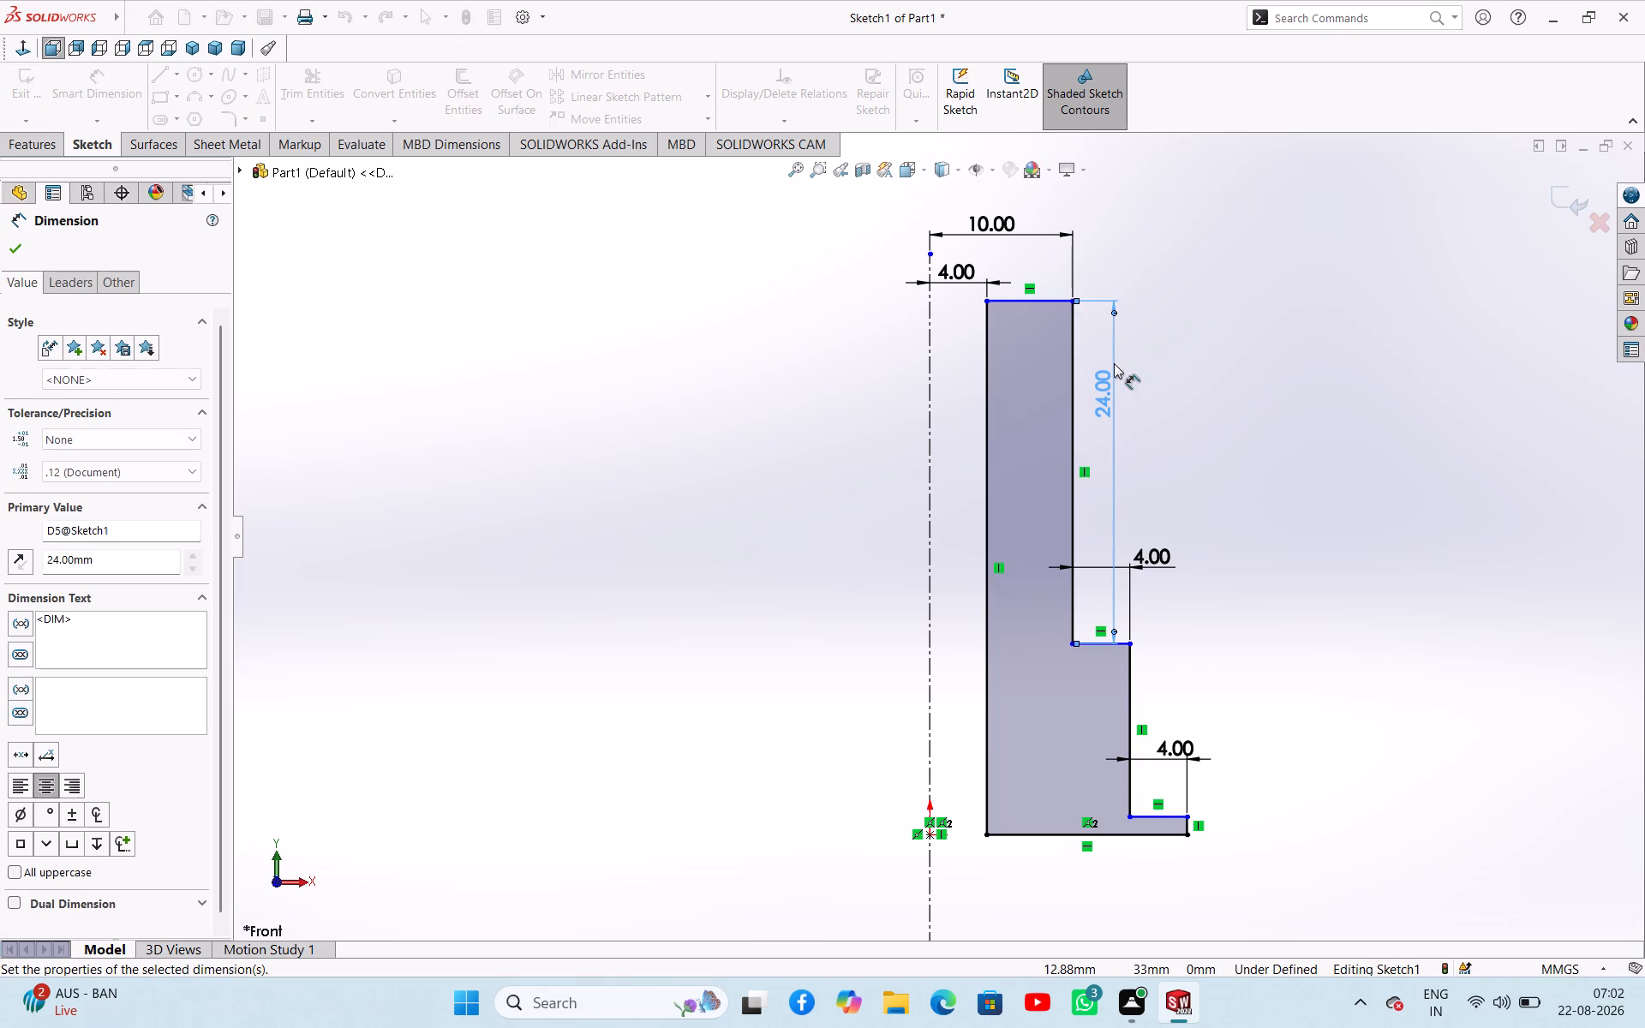
# Dimension the length of the profile's middle outer vertical line as 24 mm.
pyautogui.click(1132, 670)
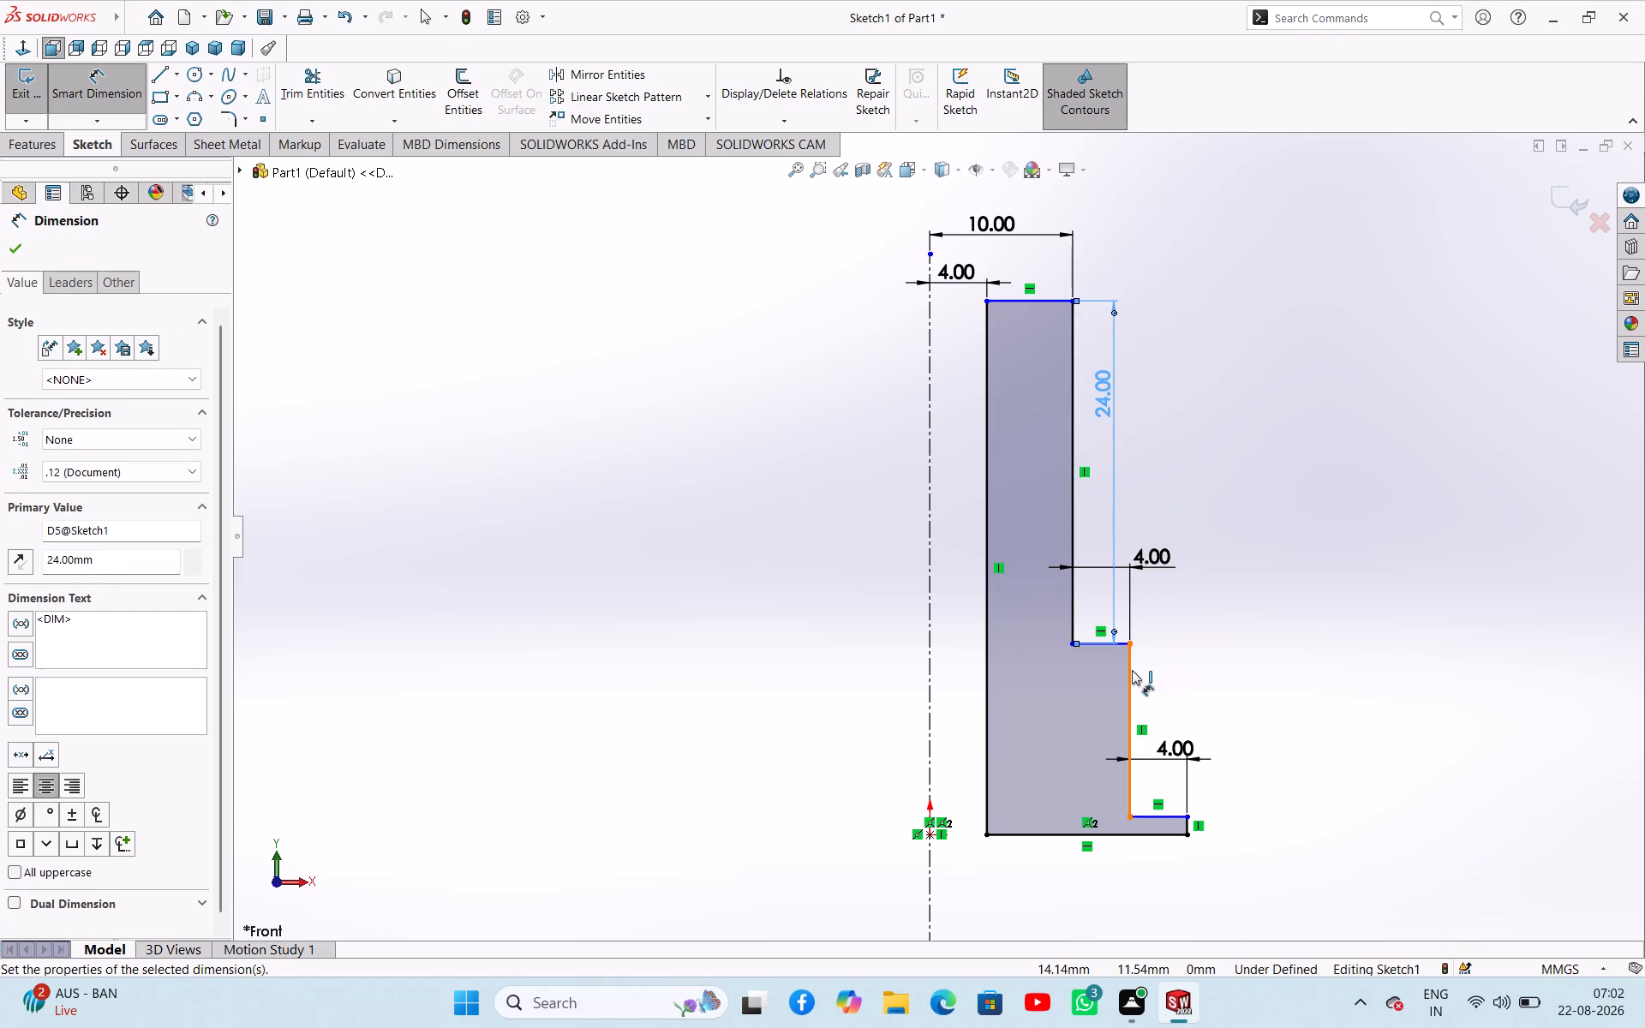
pyautogui.click(1175, 673)
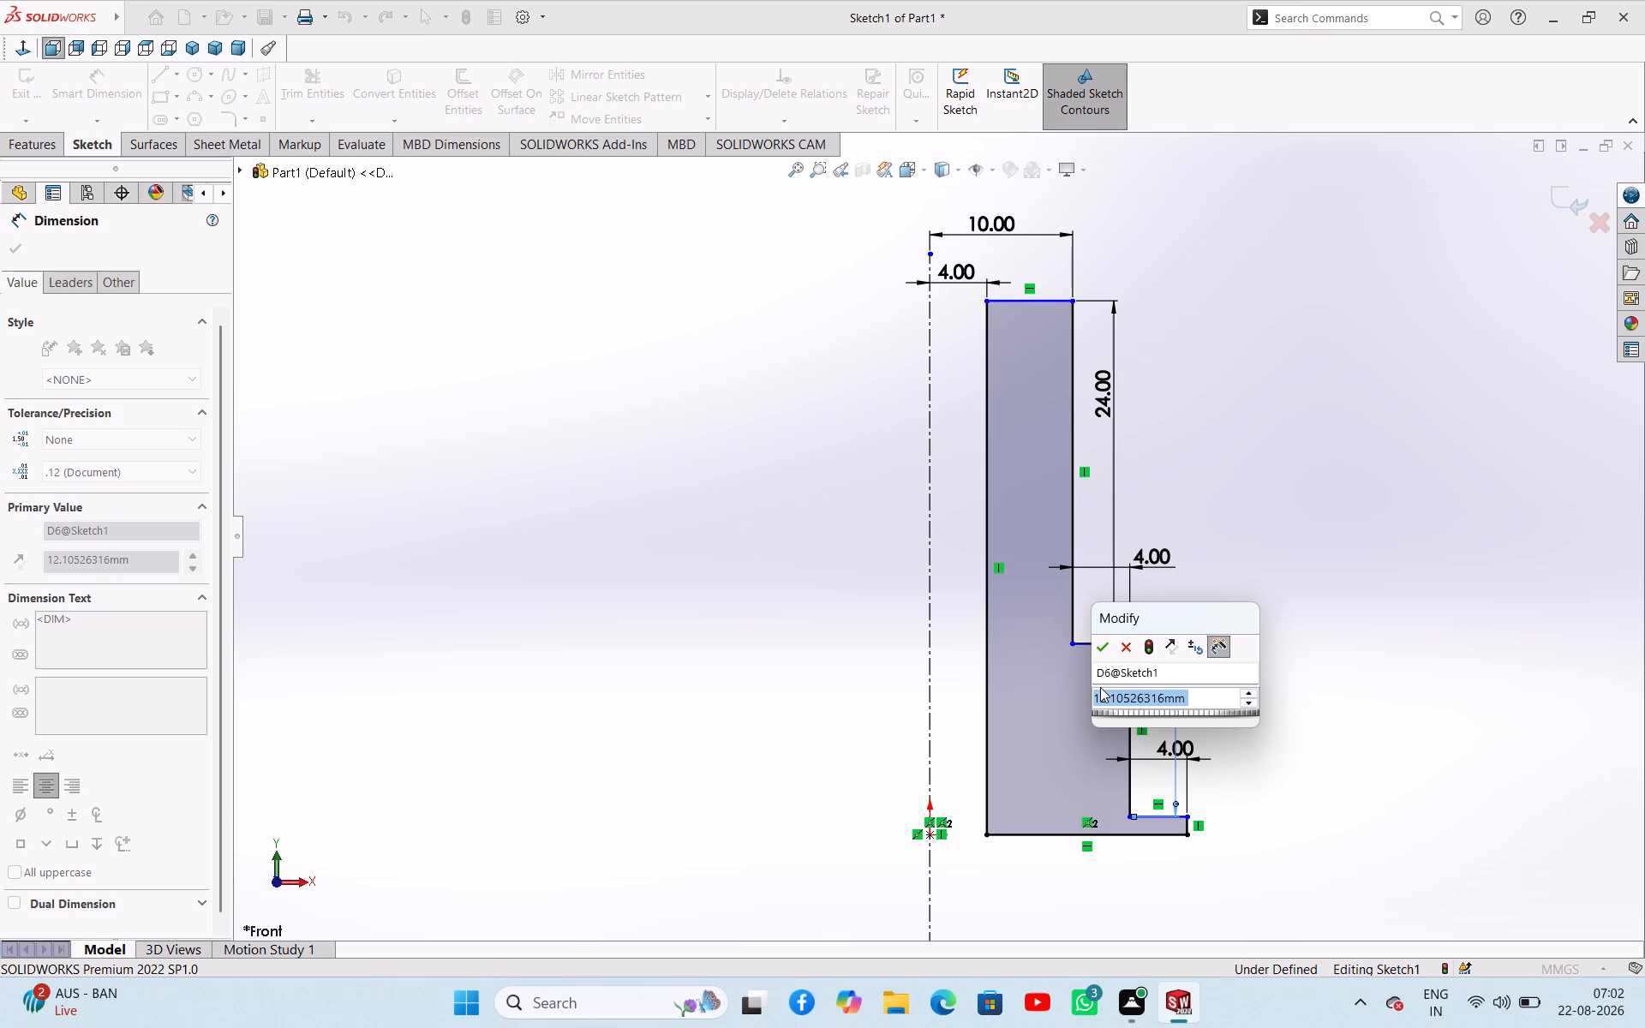
pyautogui.write('24')
pyautogui.press('Return')
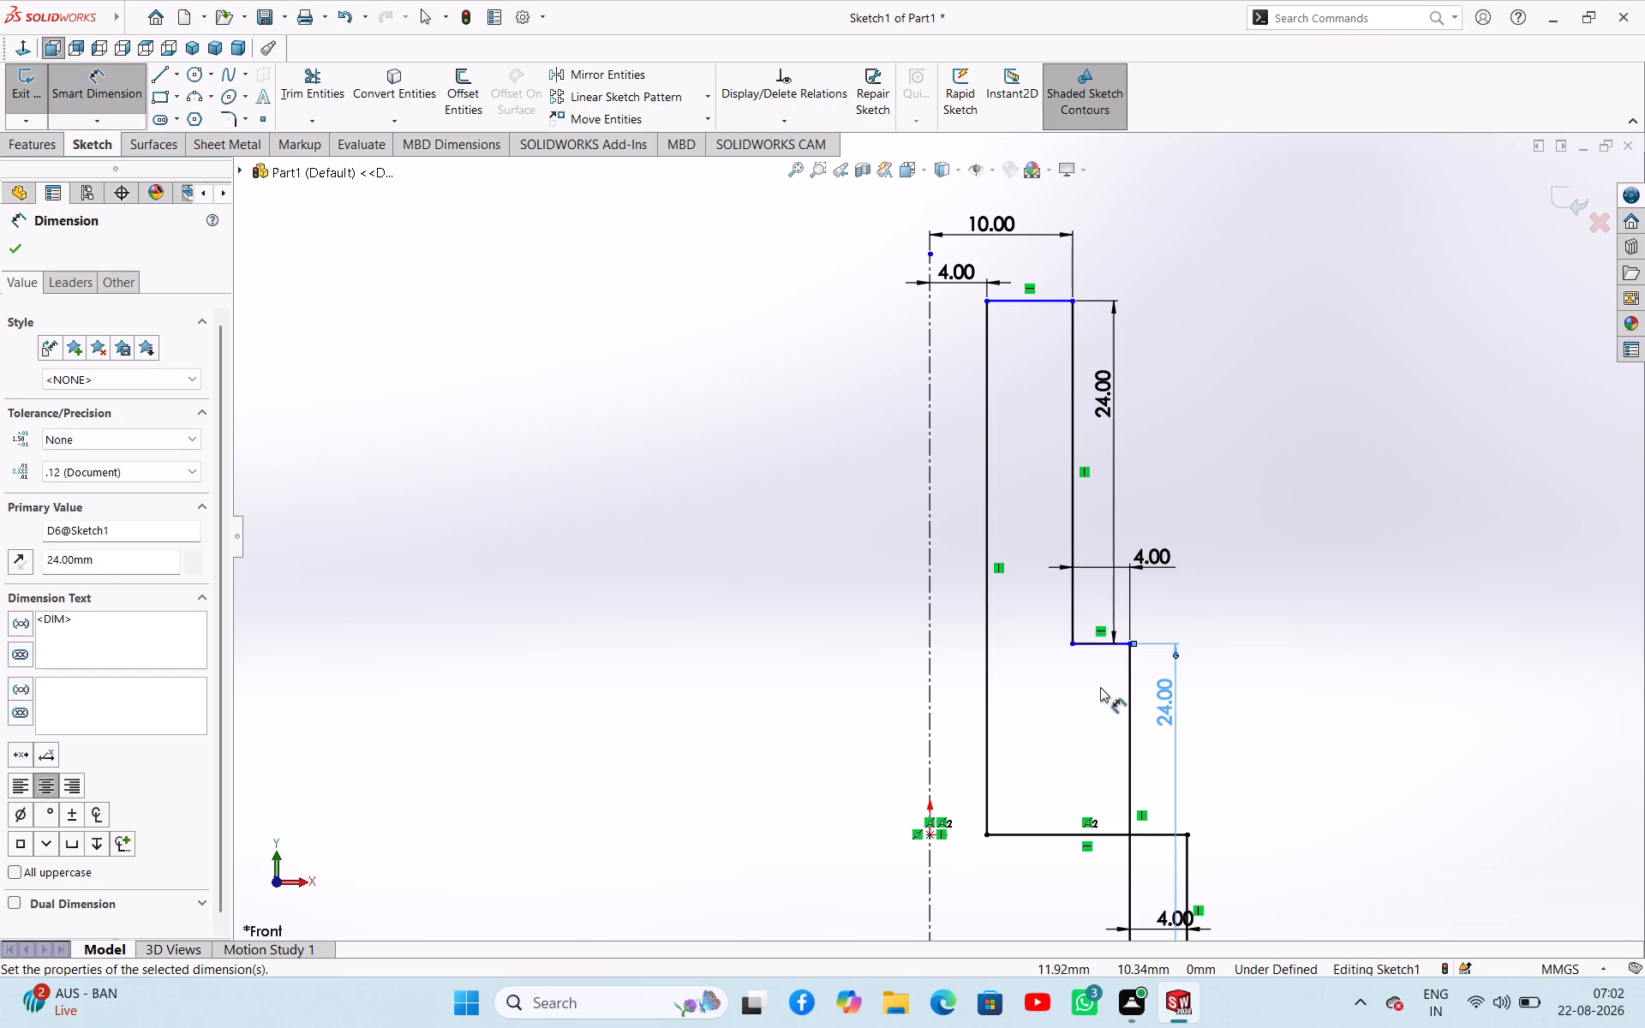
pyautogui.scroll(5, 1330, 607)
pyautogui.rightClick(1176, 699)
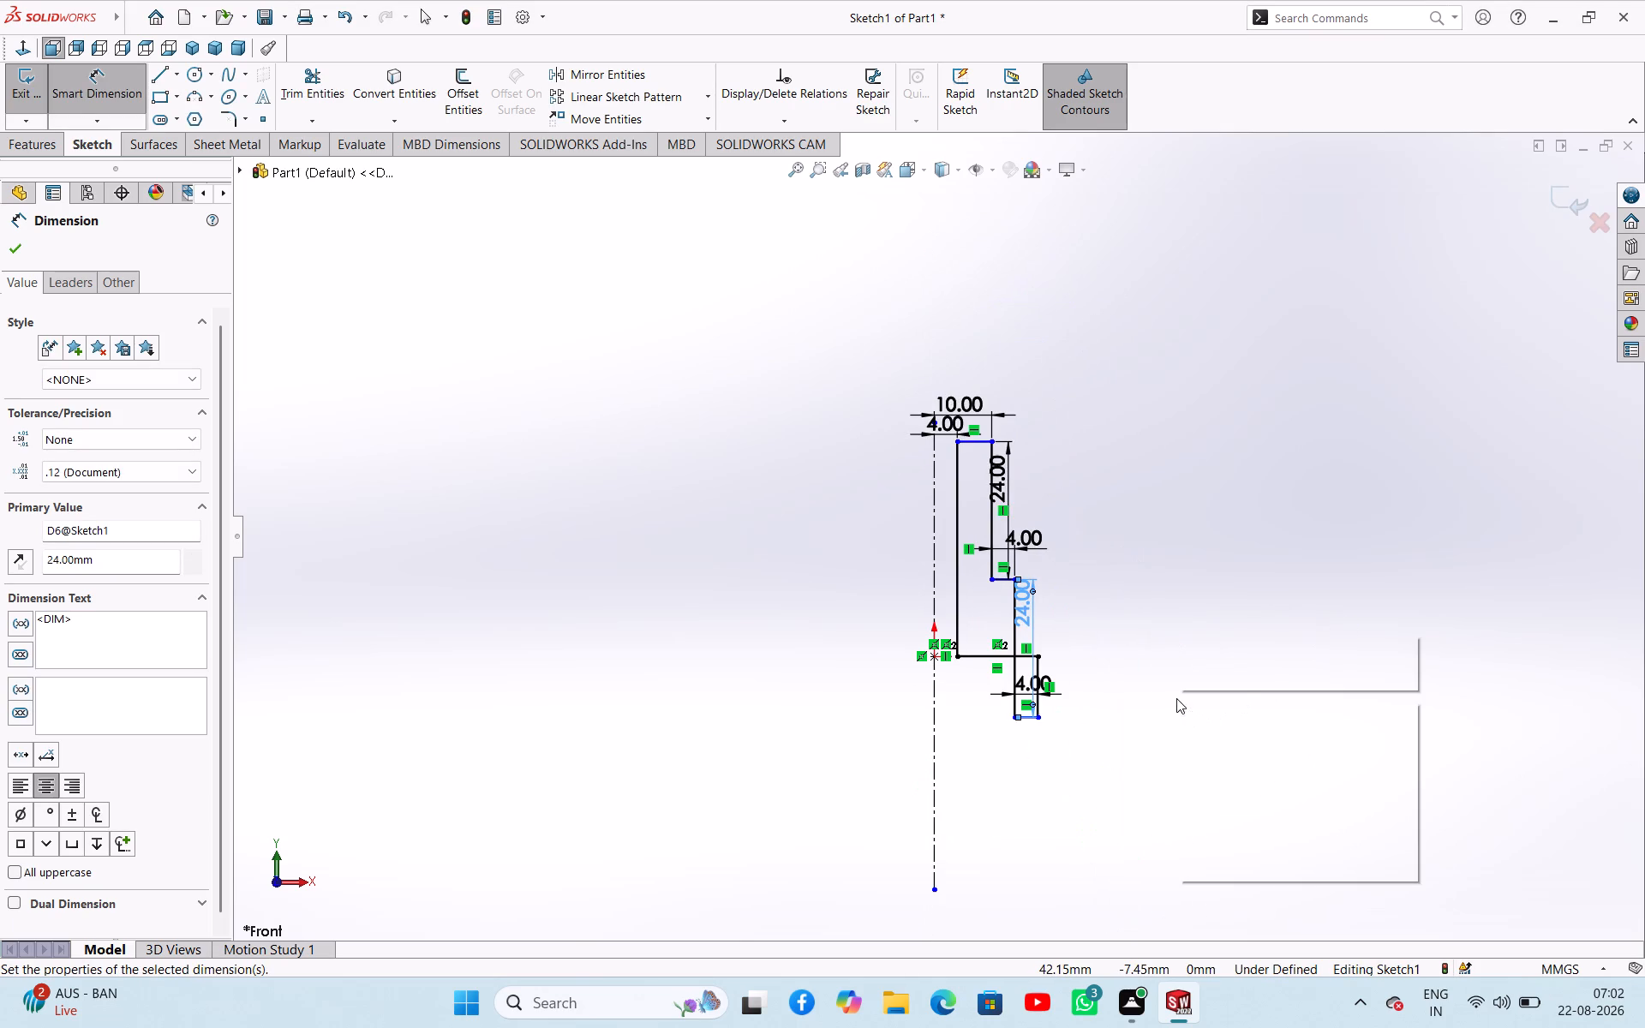
pyautogui.click(1235, 750)
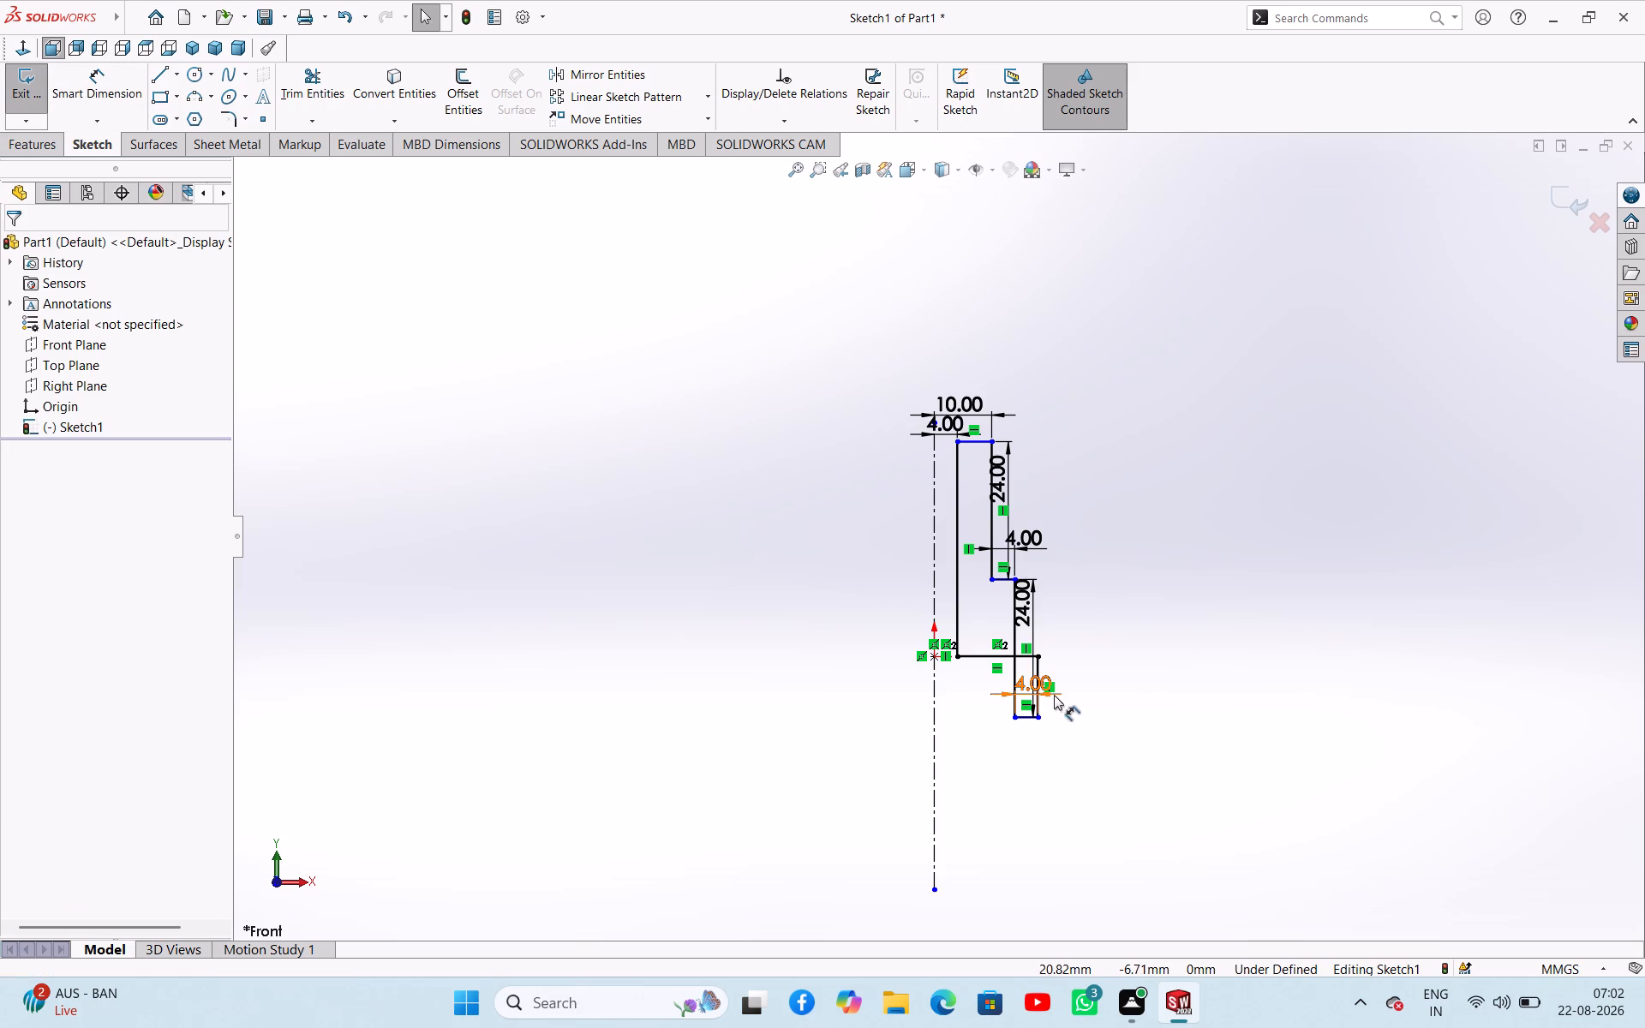
# Move the profile's lower ledge line up to about 9 mm above the base line so the outline no longer crosses itself.
pyautogui.moveTo(980, 655); pyautogui.dragTo(976, 701)
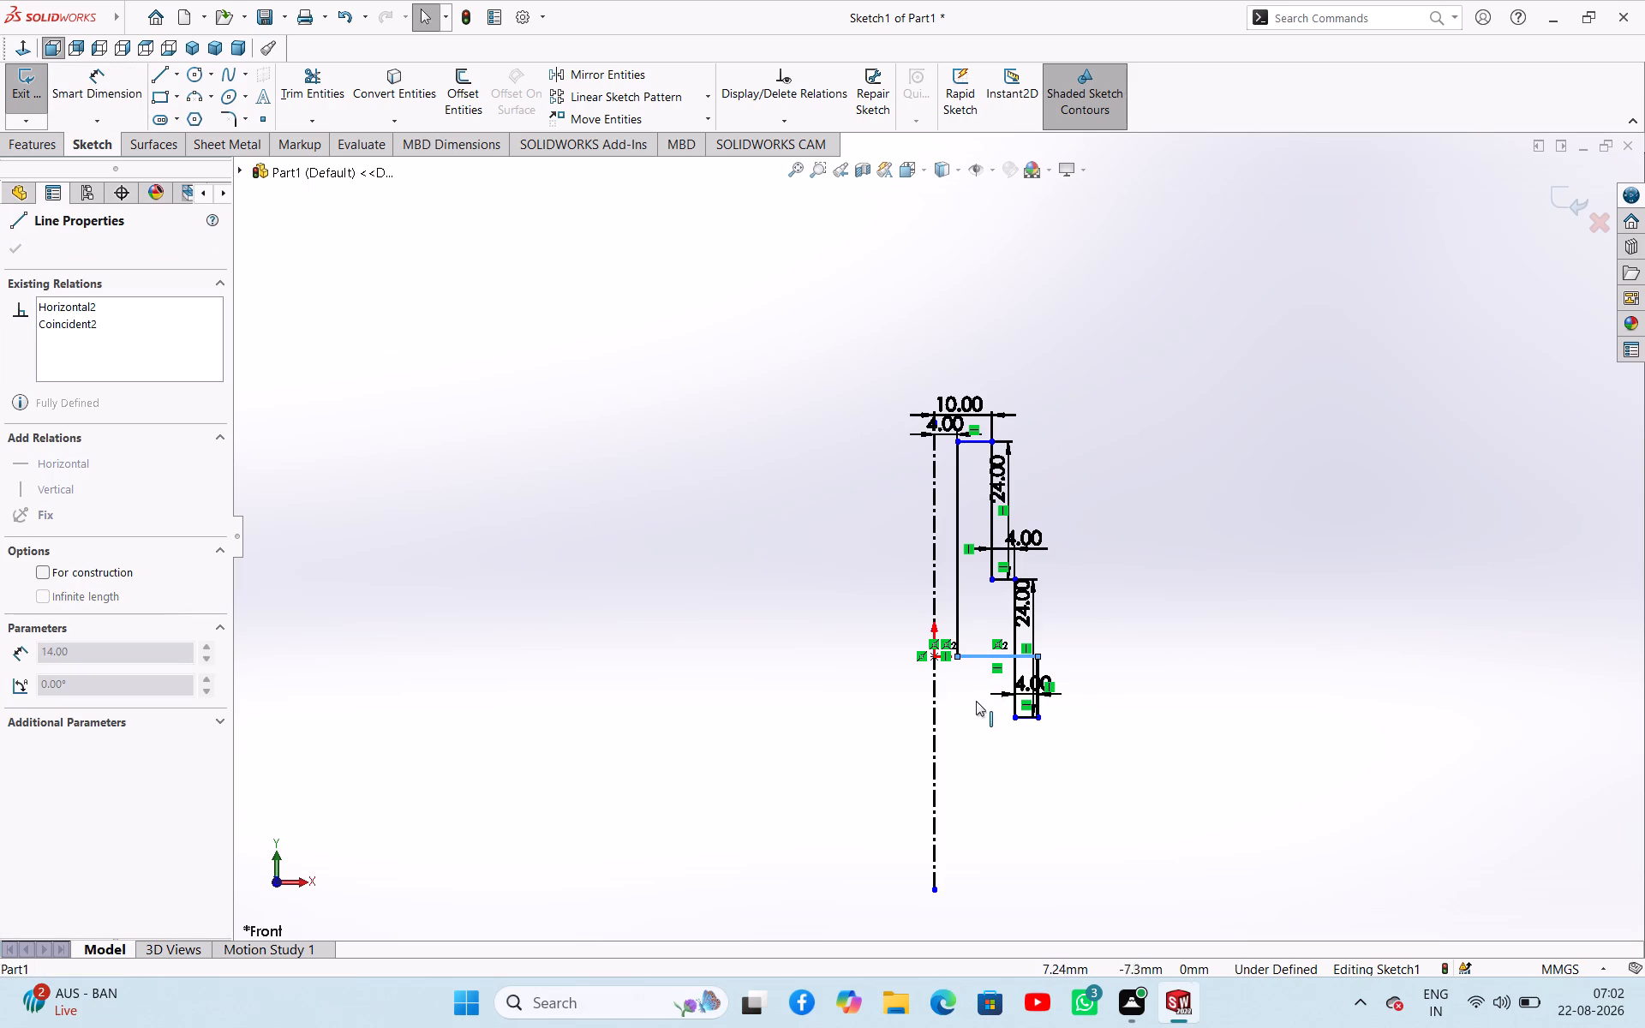
pyautogui.moveTo(976, 701); pyautogui.dragTo(976, 708)
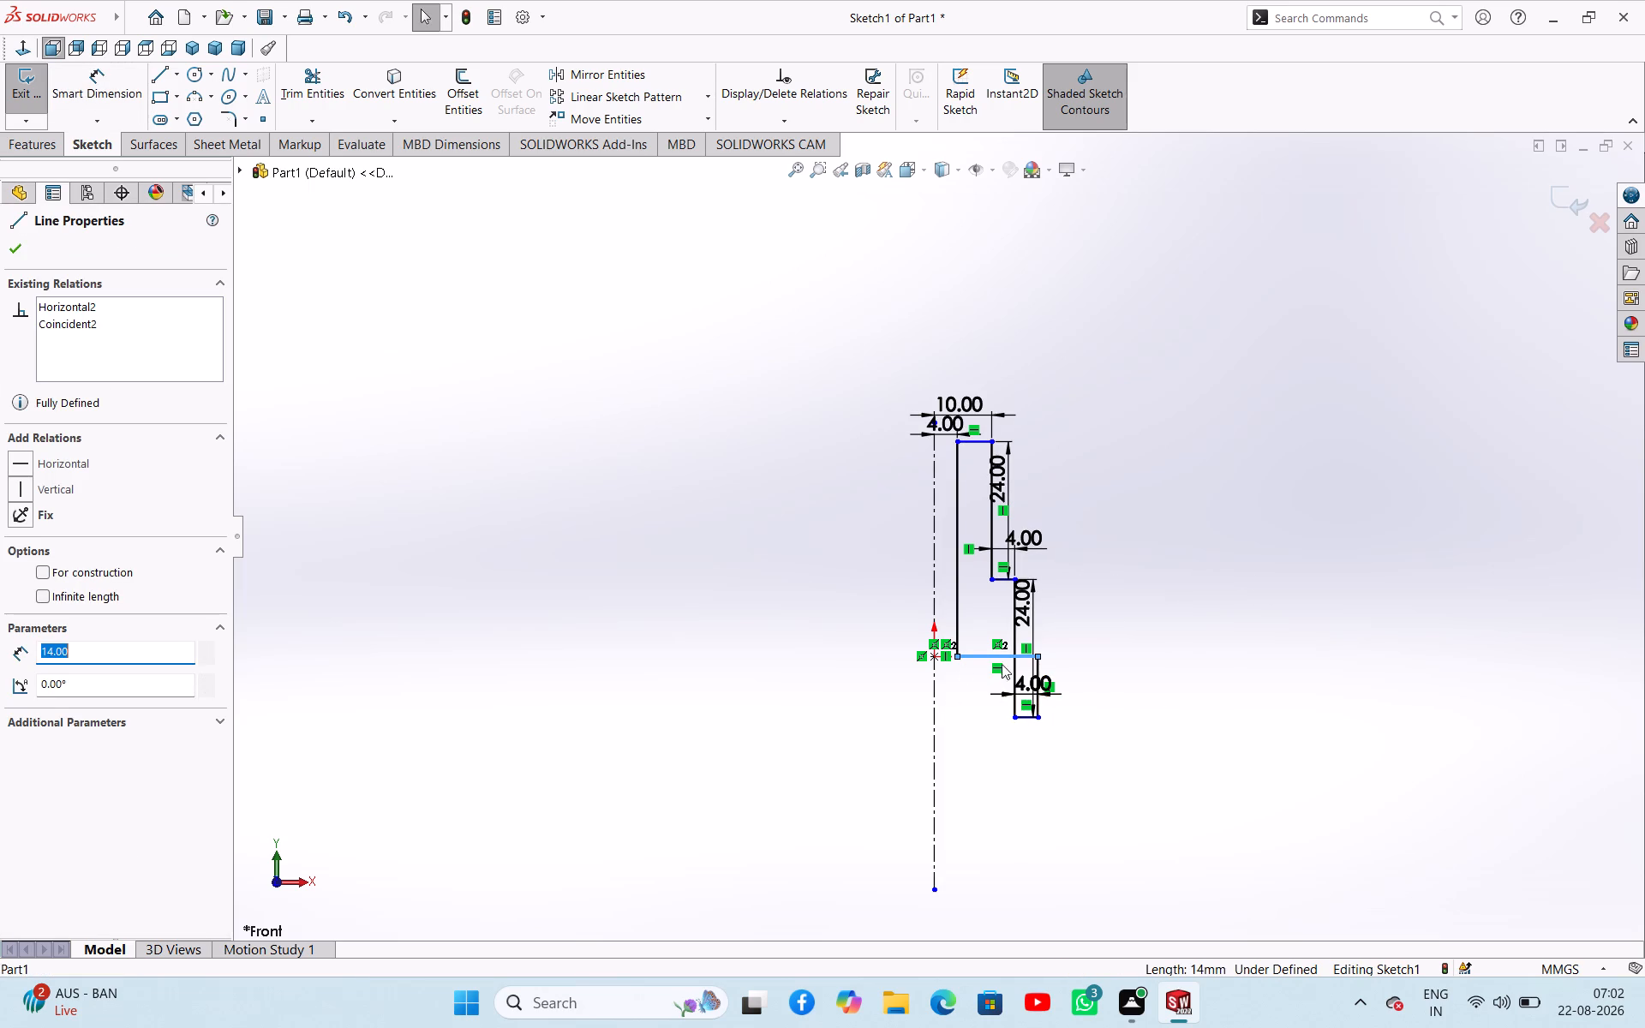
pyautogui.moveTo(980, 658); pyautogui.dragTo(975, 740)
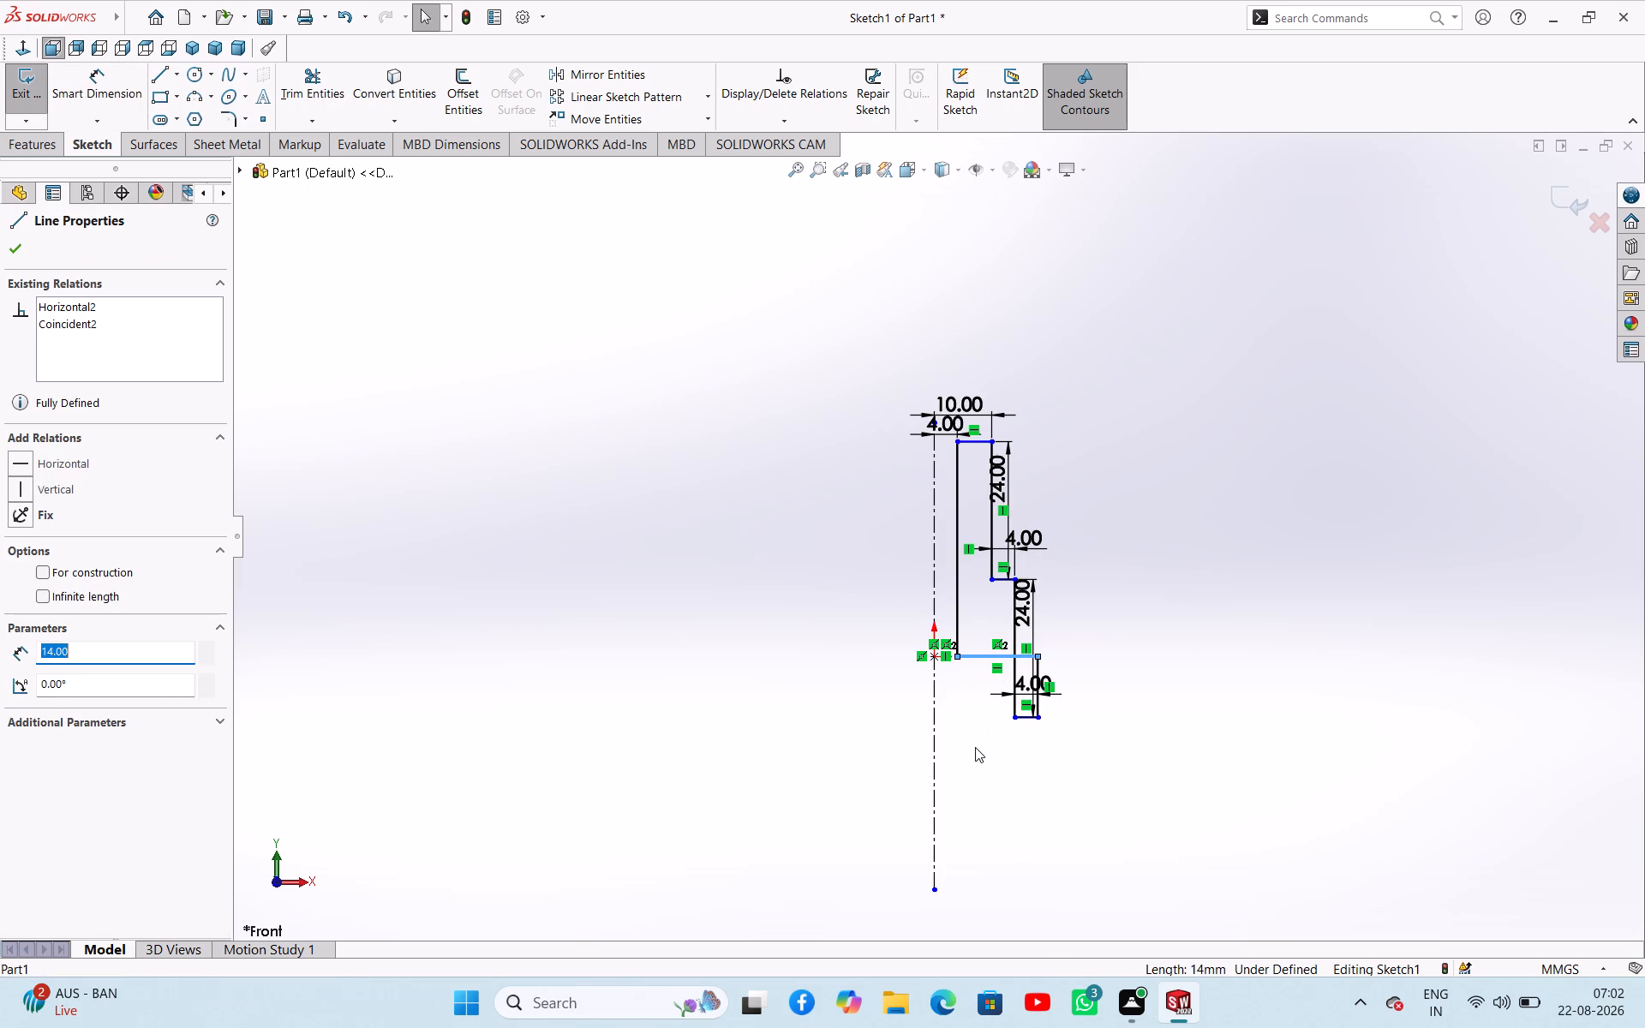
pyautogui.click(975, 748)
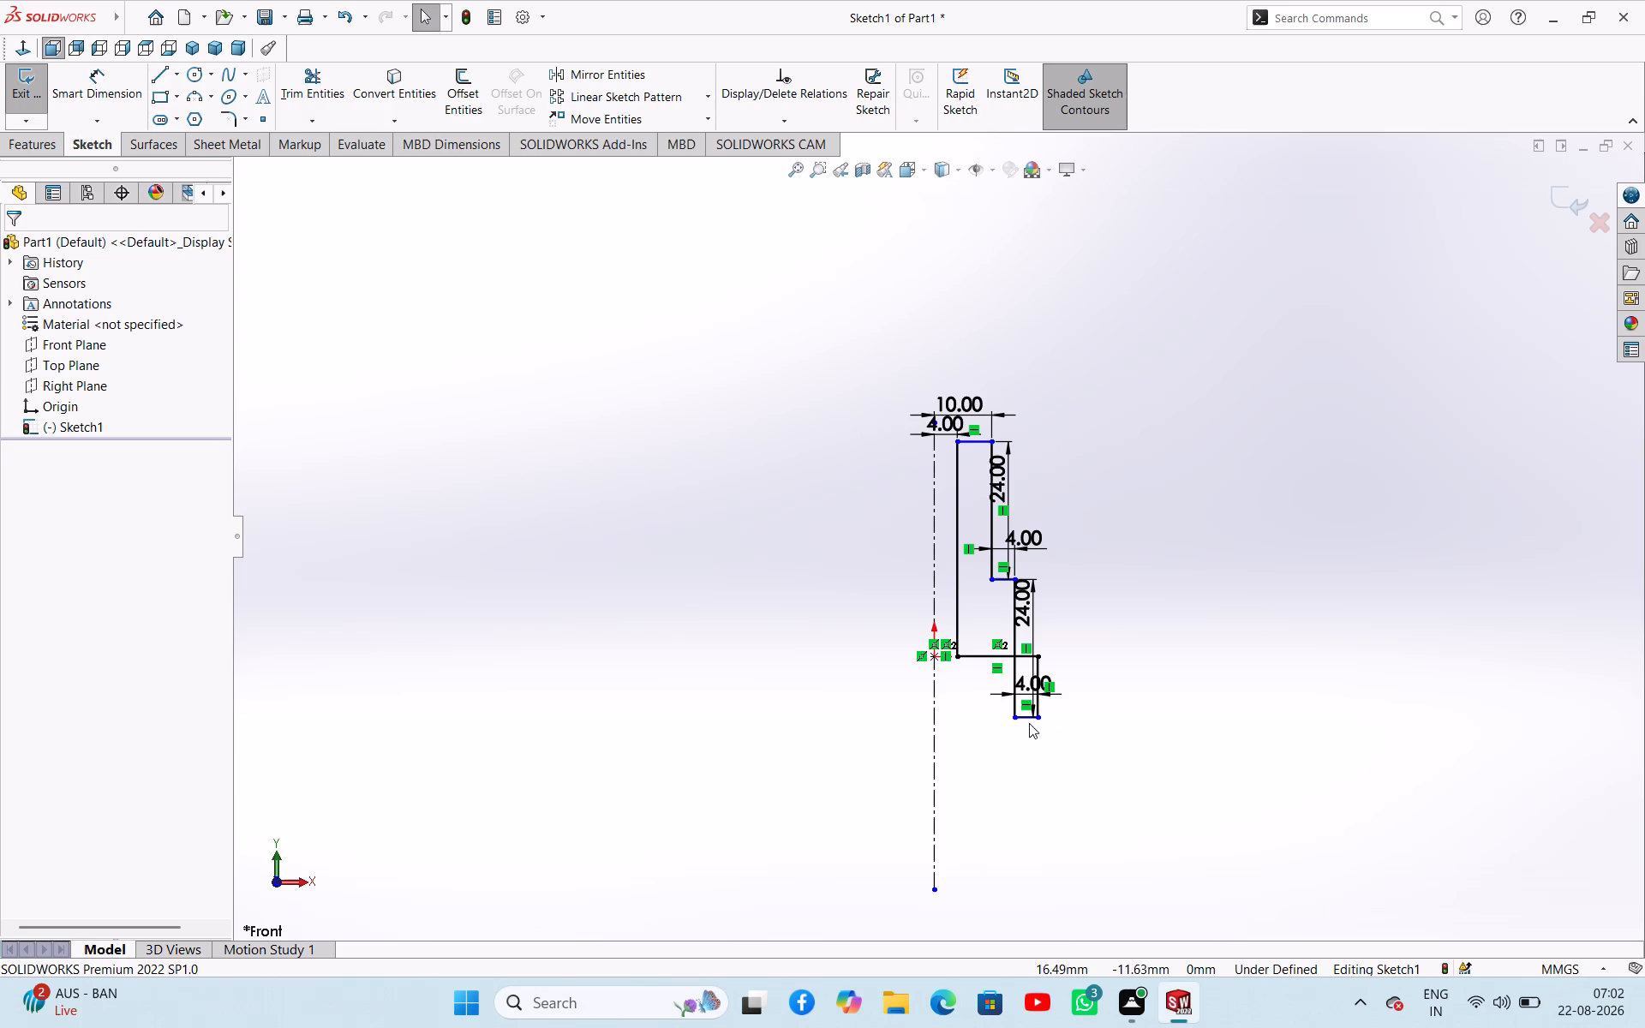
pyautogui.moveTo(1029, 722); pyautogui.dragTo(1031, 604)
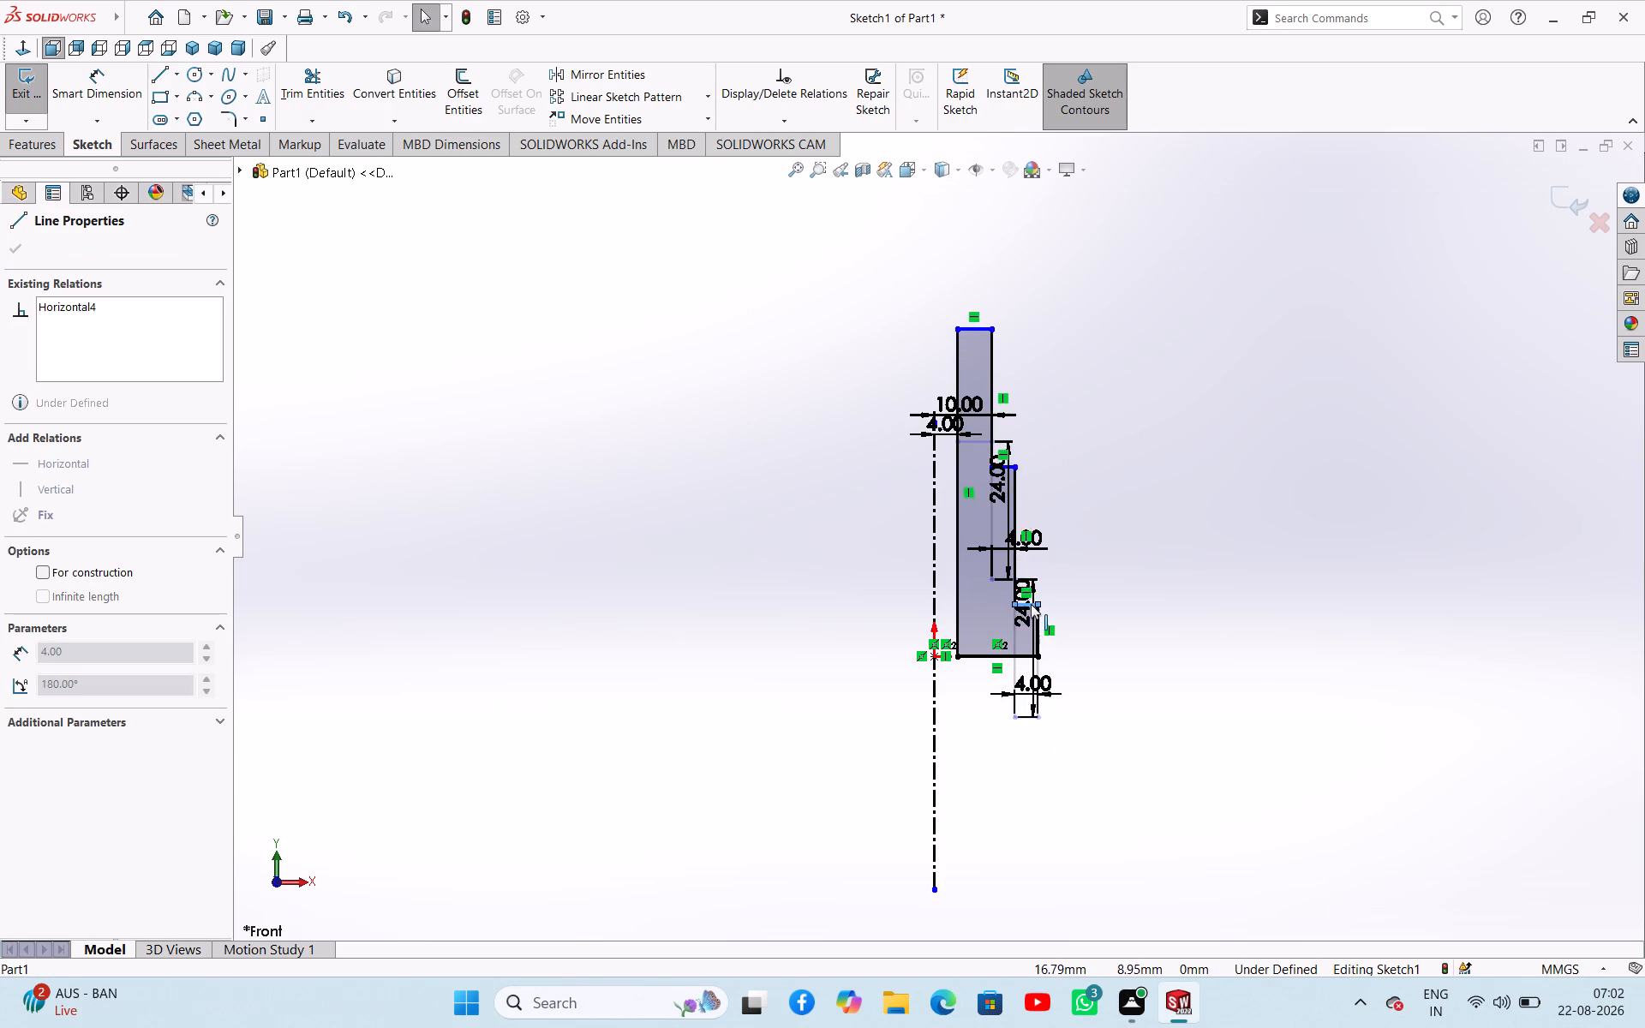
pyautogui.moveTo(1031, 604); pyautogui.dragTo(1032, 604)
pyautogui.moveTo(1037, 819); pyautogui.dragTo(1046, 819)
# Dimension the length of the profile's lowest outer vertical line as 24 mm.
pyautogui.moveTo(1078, 787); pyautogui.dragTo(1086, 697, button='right')
pyautogui.scroll(-4, 1066, 626)
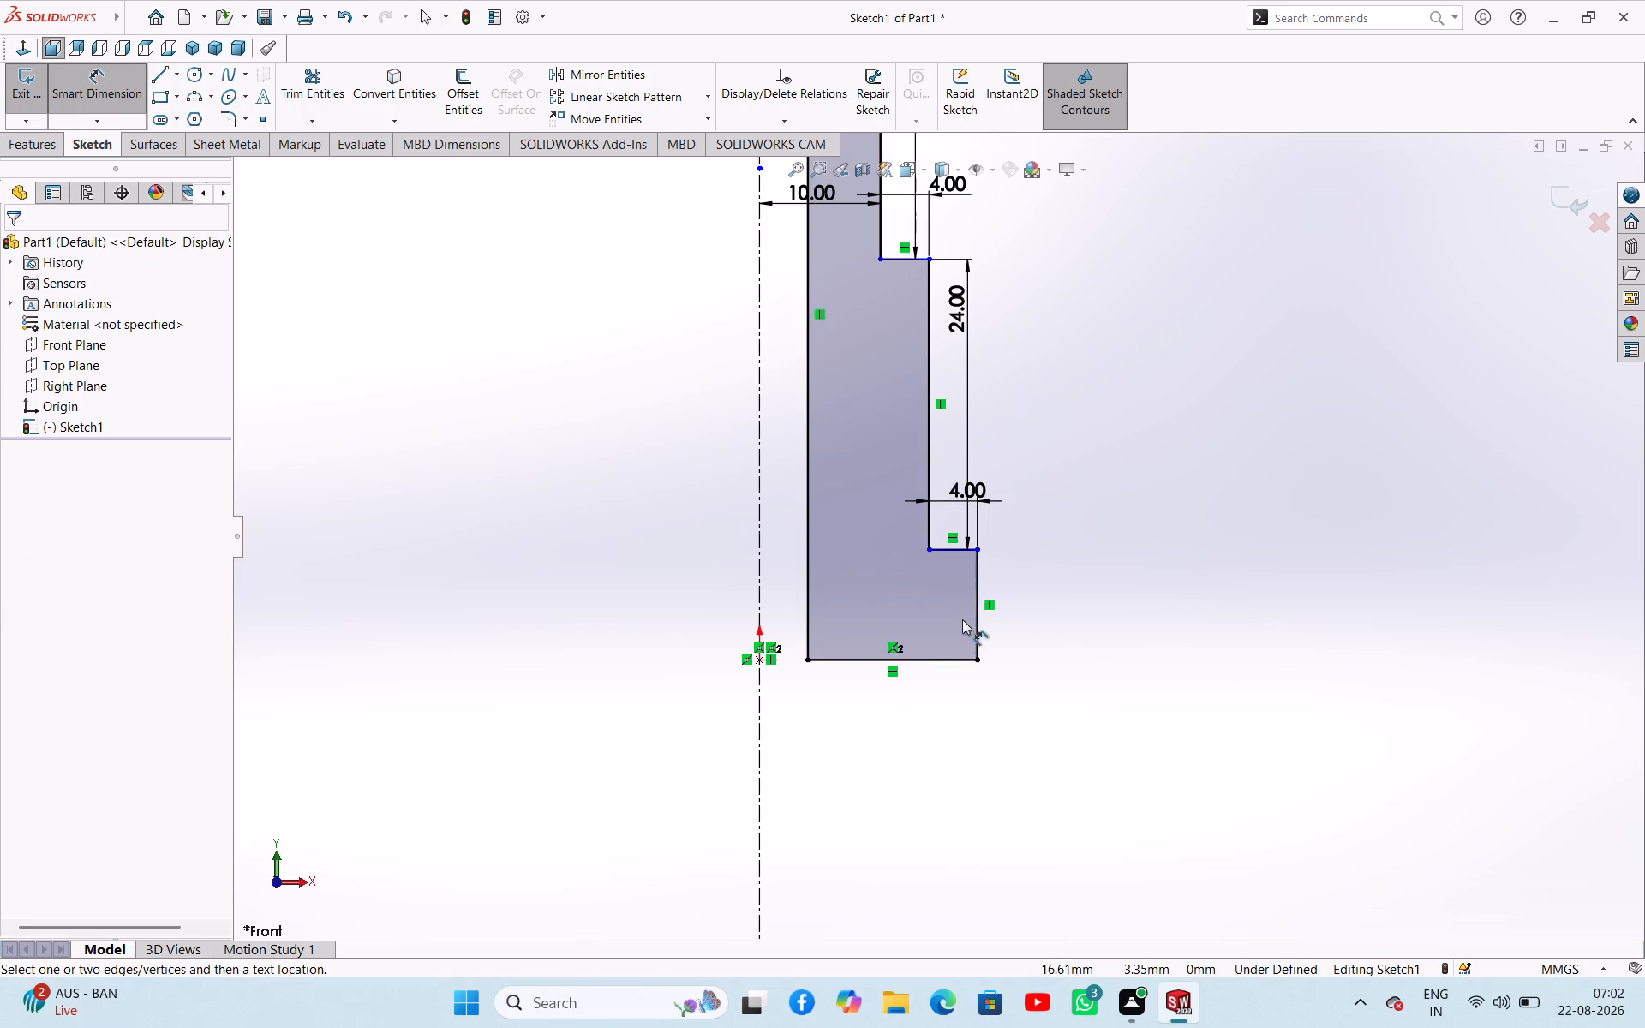
pyautogui.click(978, 617)
pyautogui.click(1028, 607)
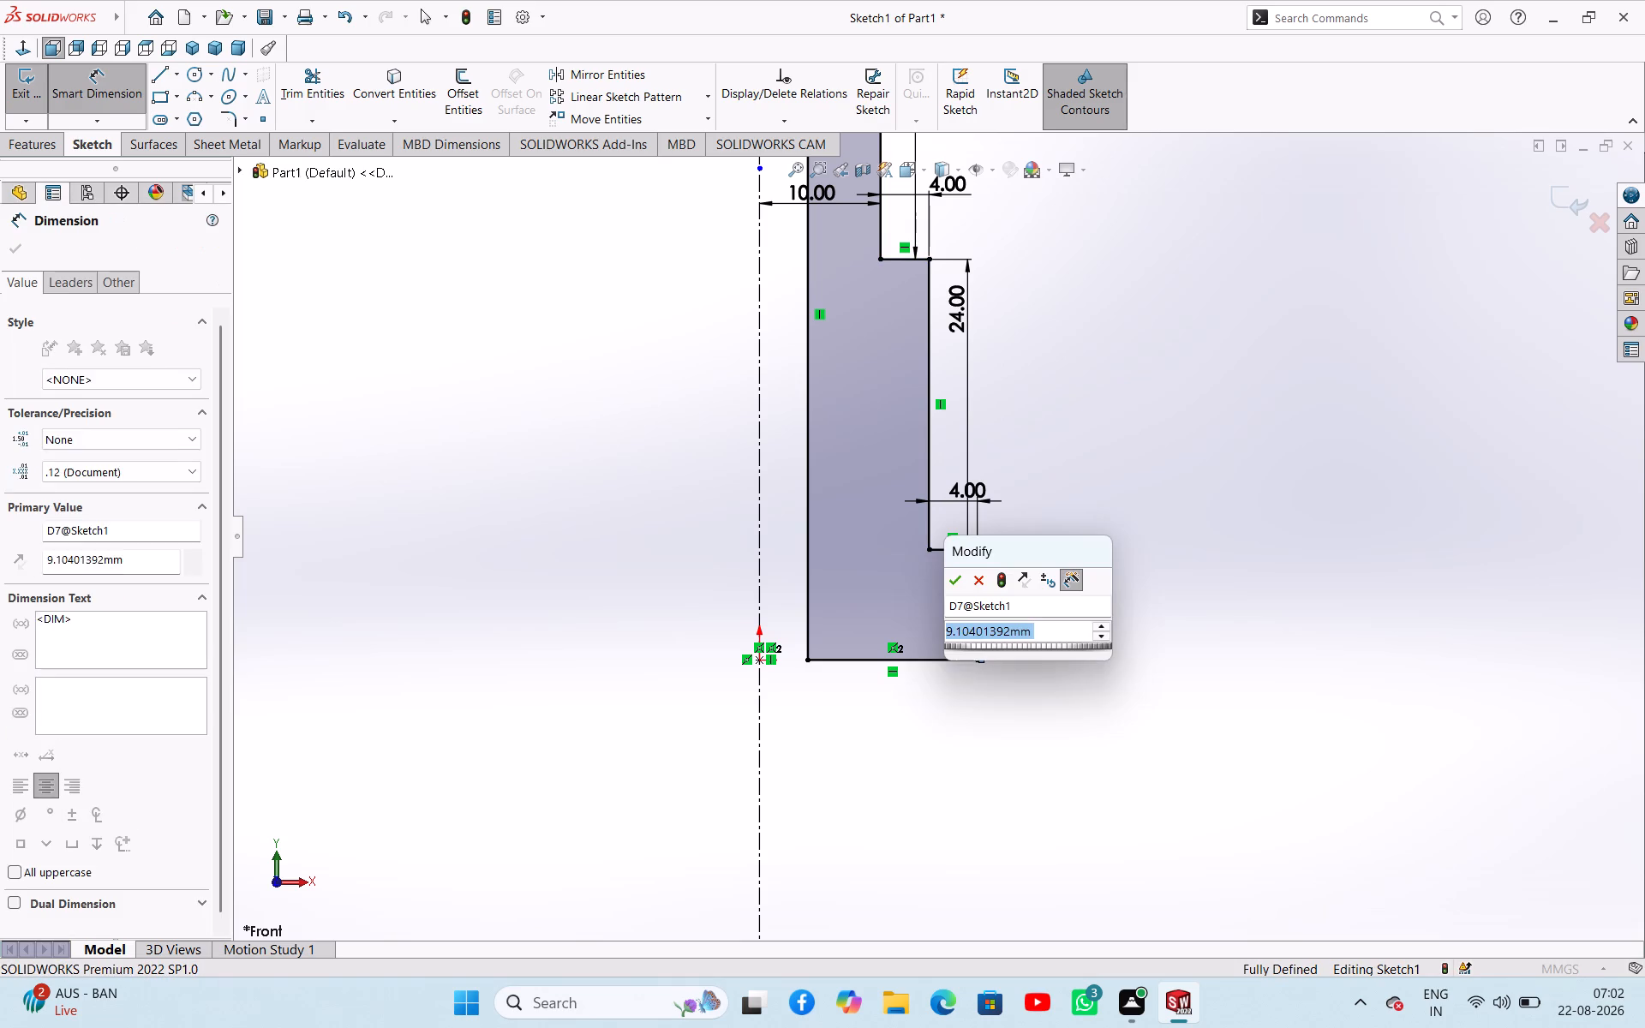
pyautogui.write('24')
pyautogui.press('Return')
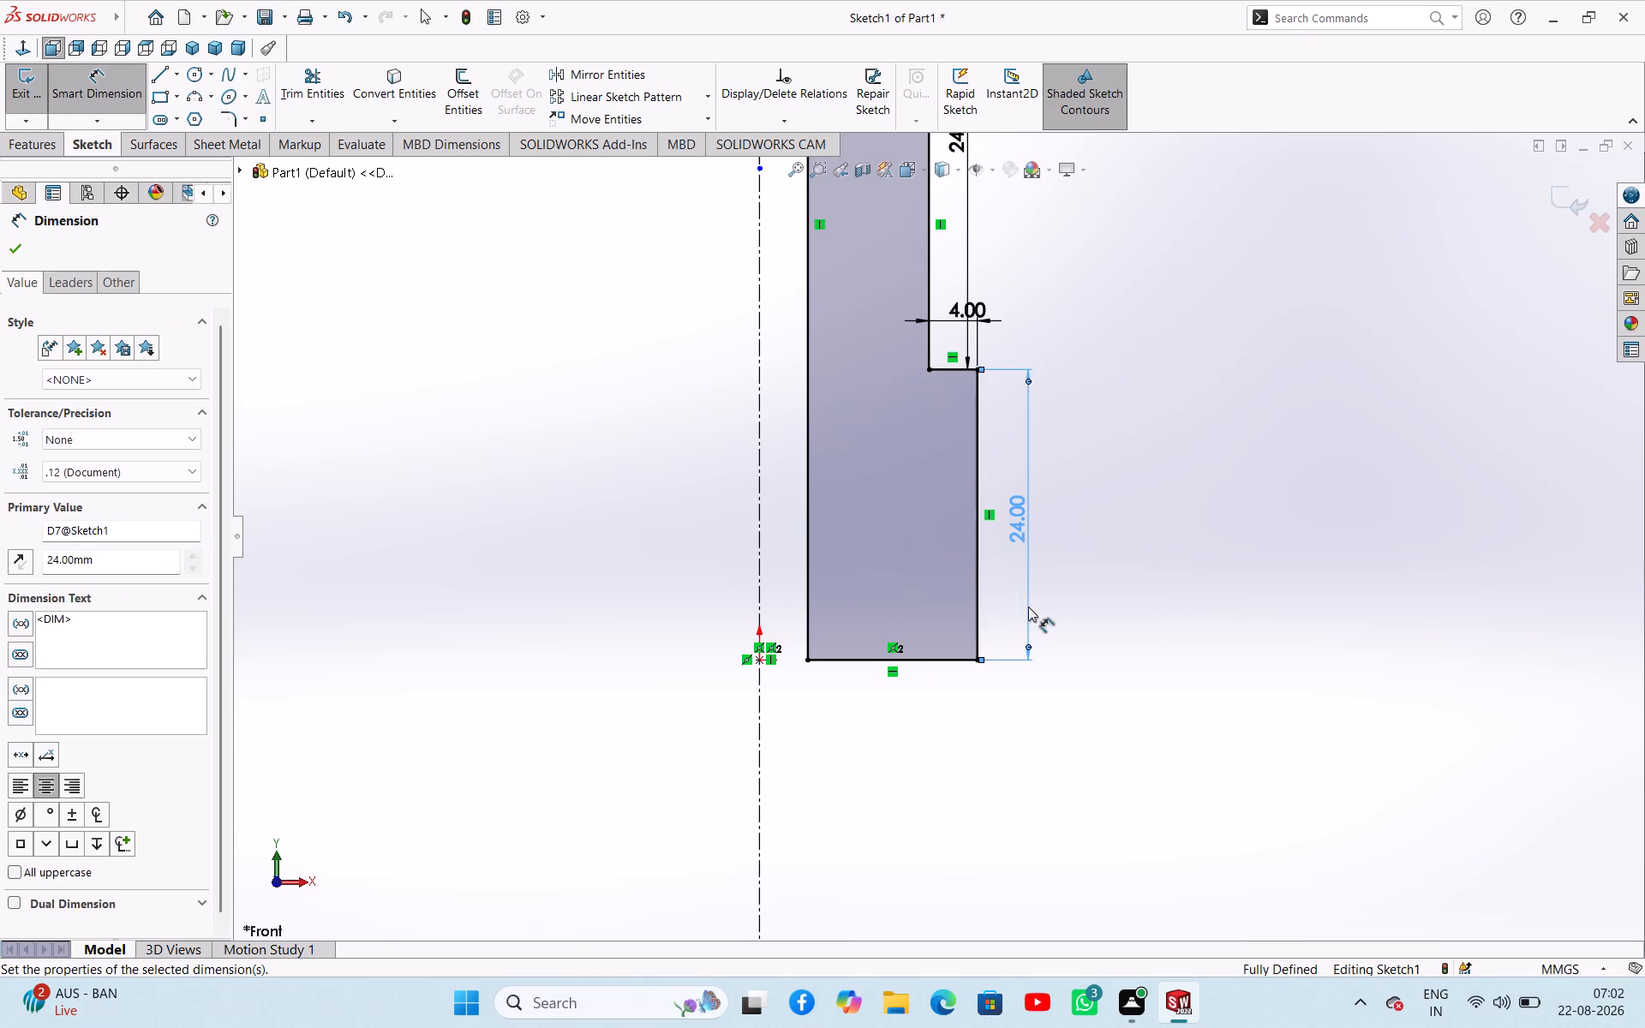
pyautogui.scroll(4, 1215, 541)
pyautogui.scroll(-1, 971, 577)
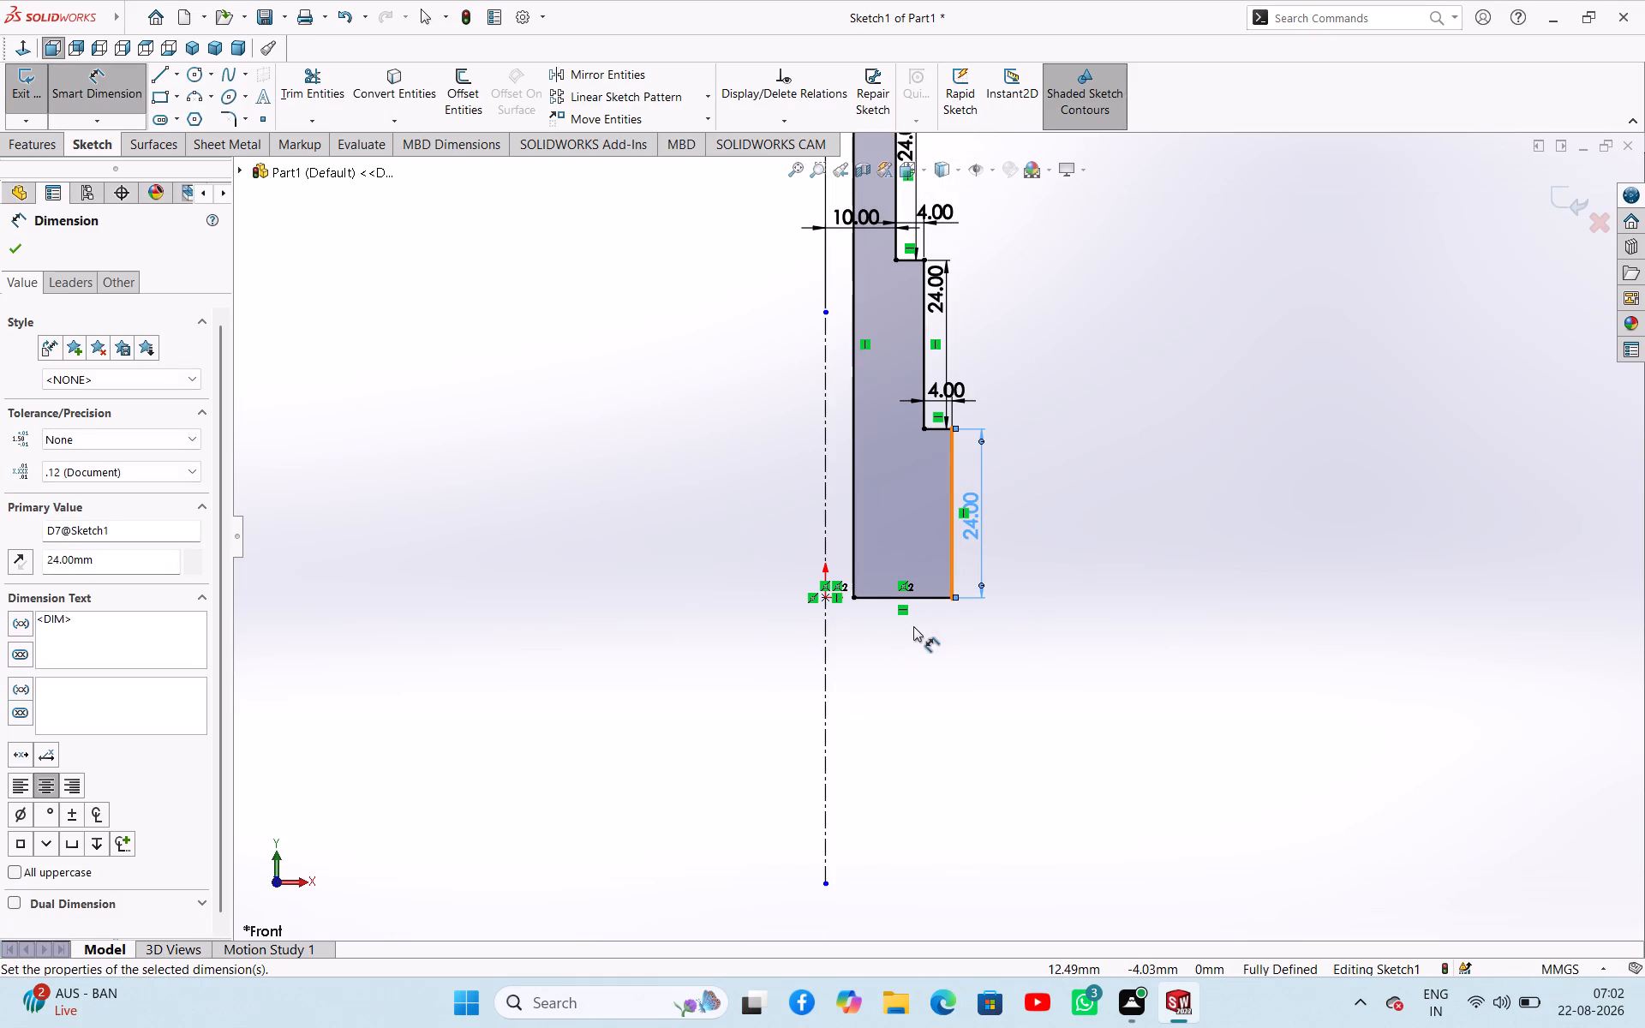
pyautogui.scroll(-1, 913, 626)
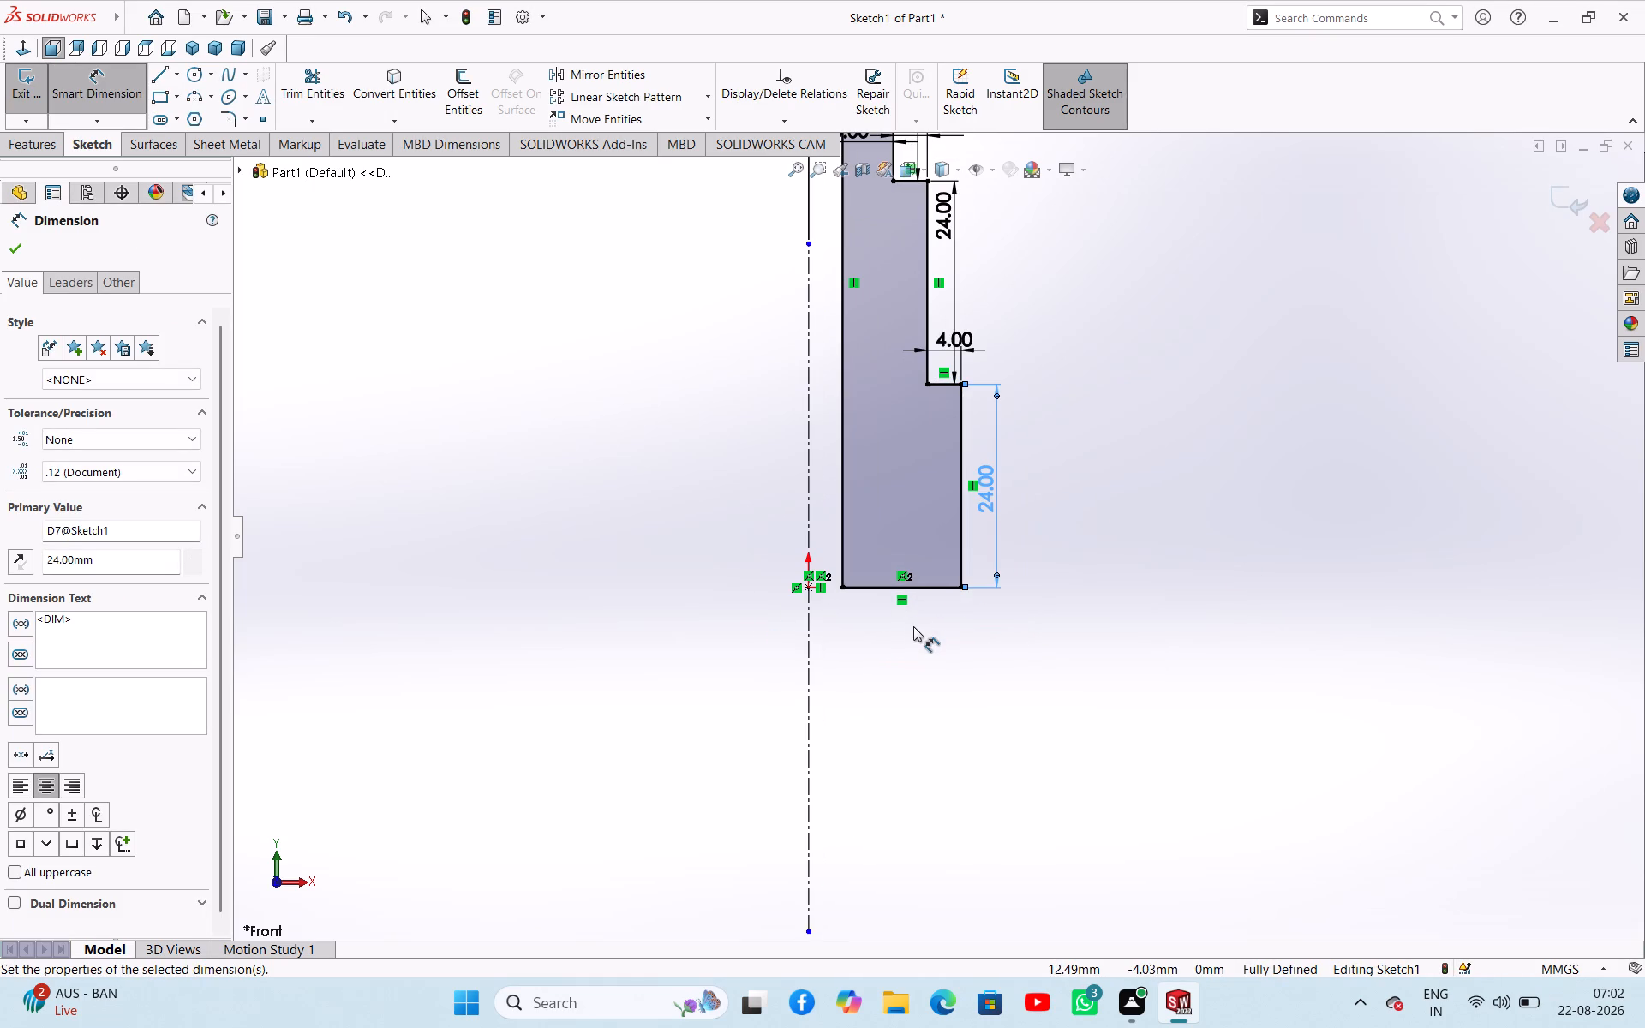
pyautogui.scroll(4, 905, 490)
pyautogui.scroll(-2, 924, 433)
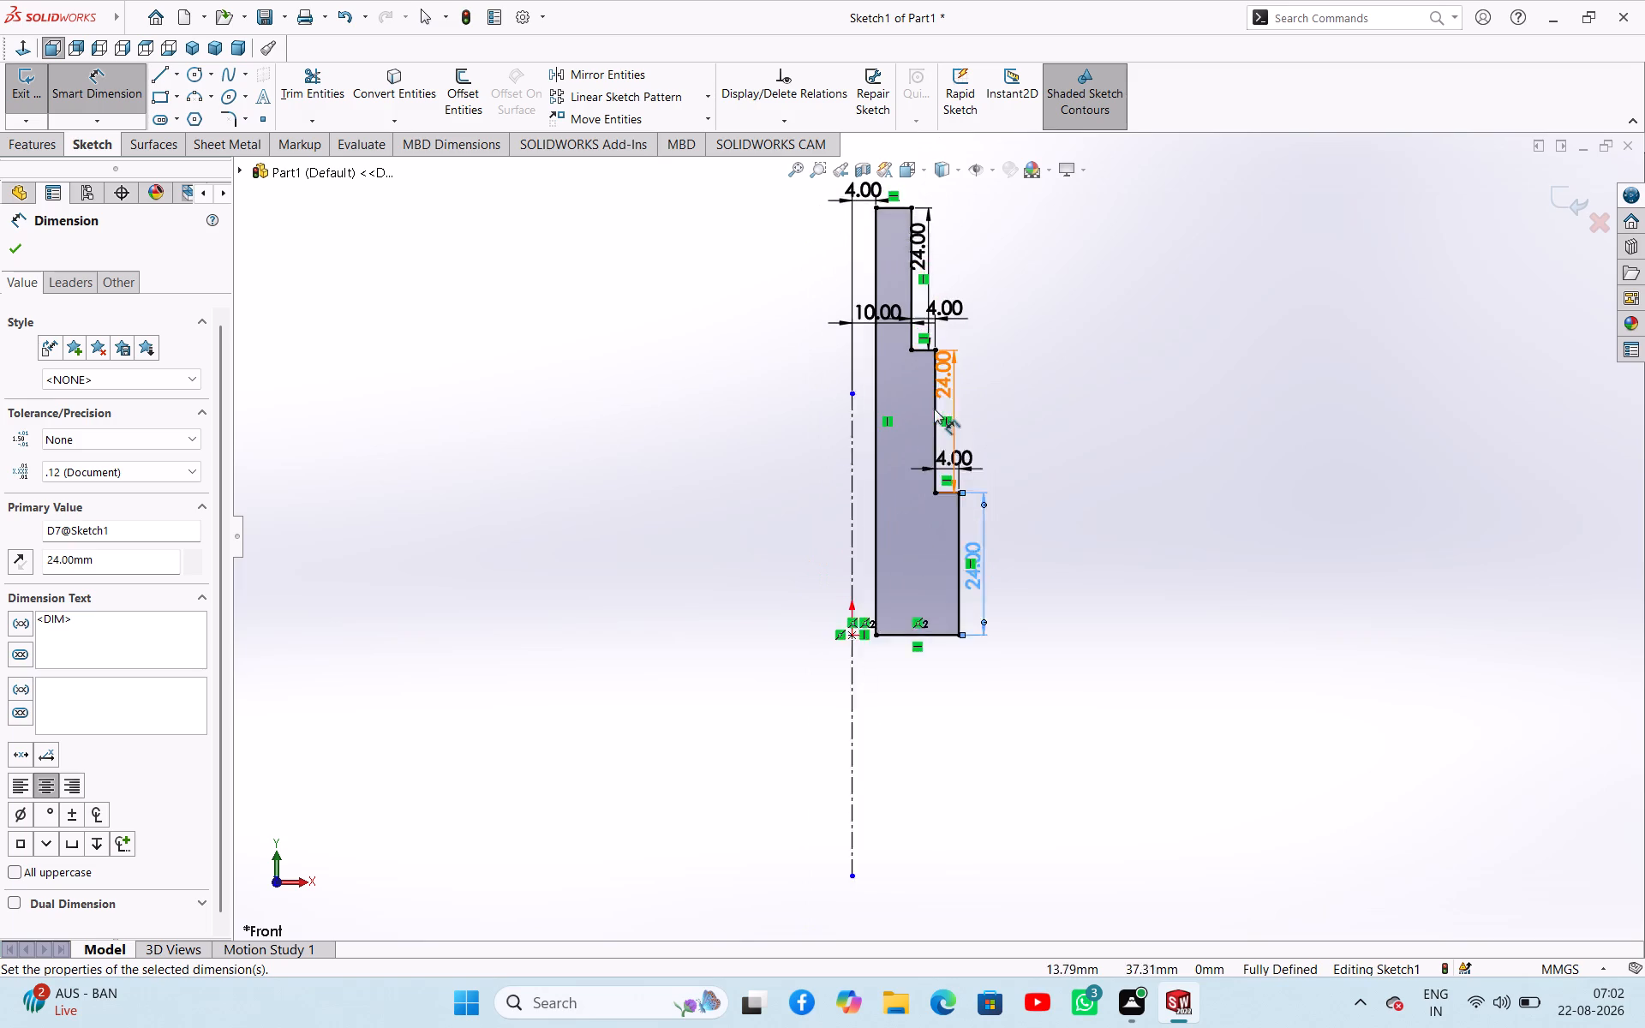
pyautogui.scroll(-1, 934, 409)
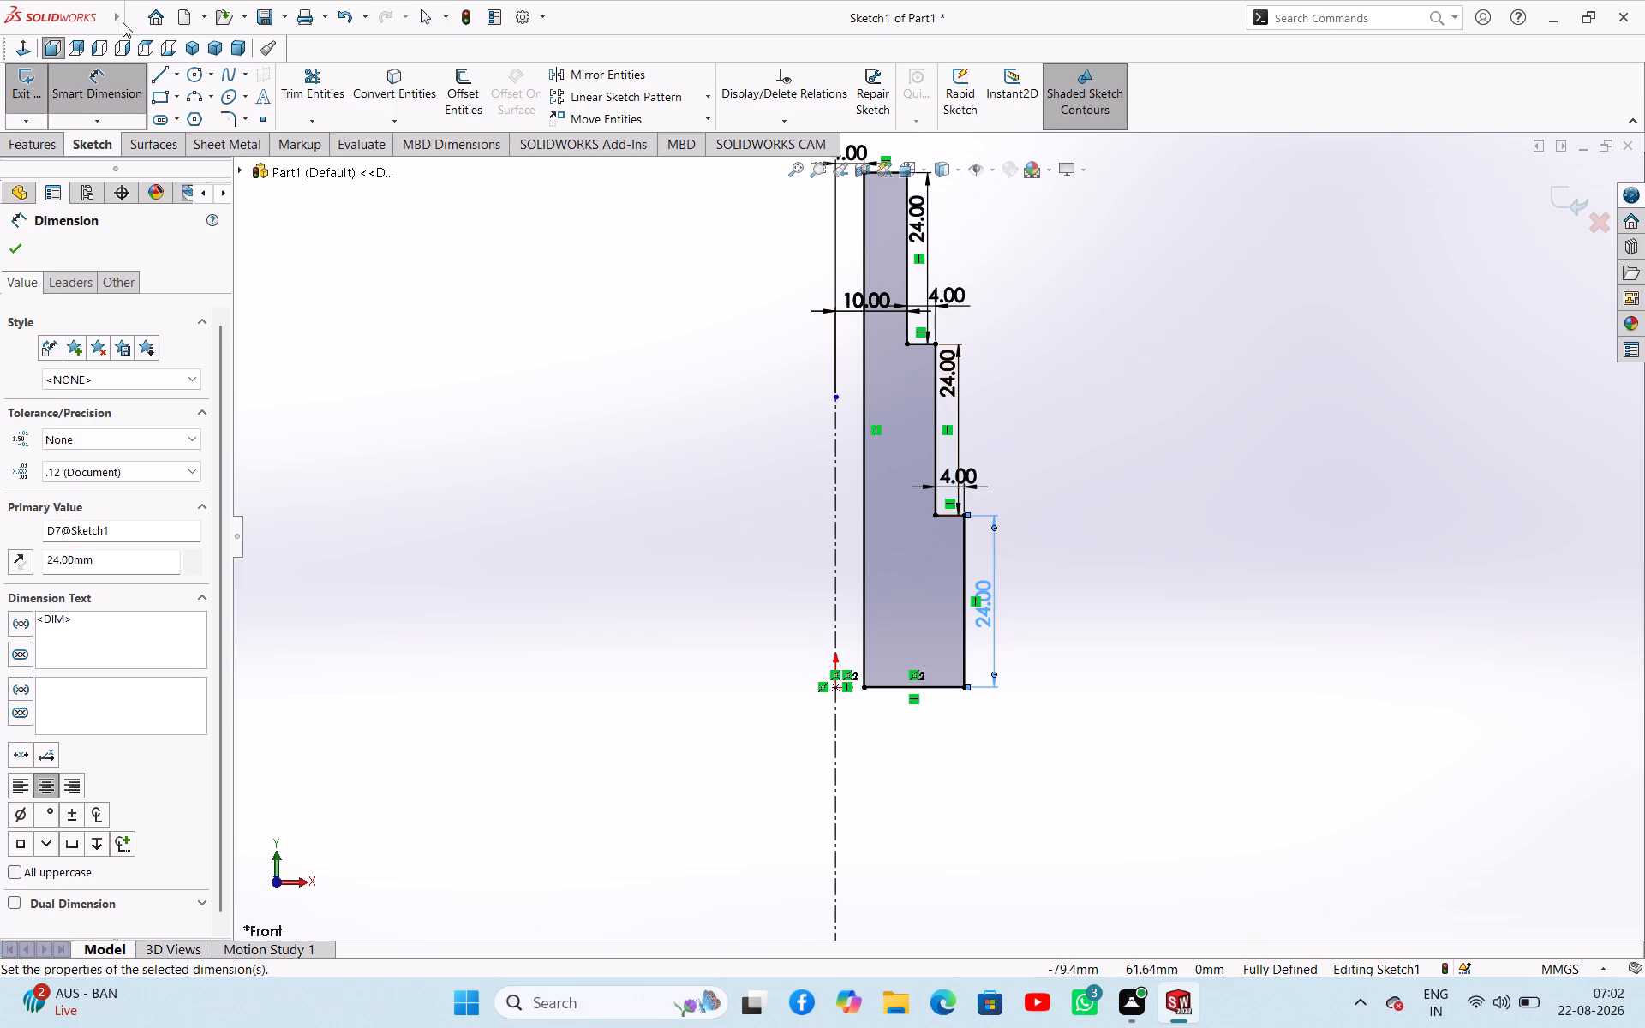
pyautogui.click(13, 260)
pyautogui.click(12, 254)
# Finish the sketch and revolve the stepped profile 360 degrees about its vertical centerline as a solid boss.
pyautogui.click(27, 99)
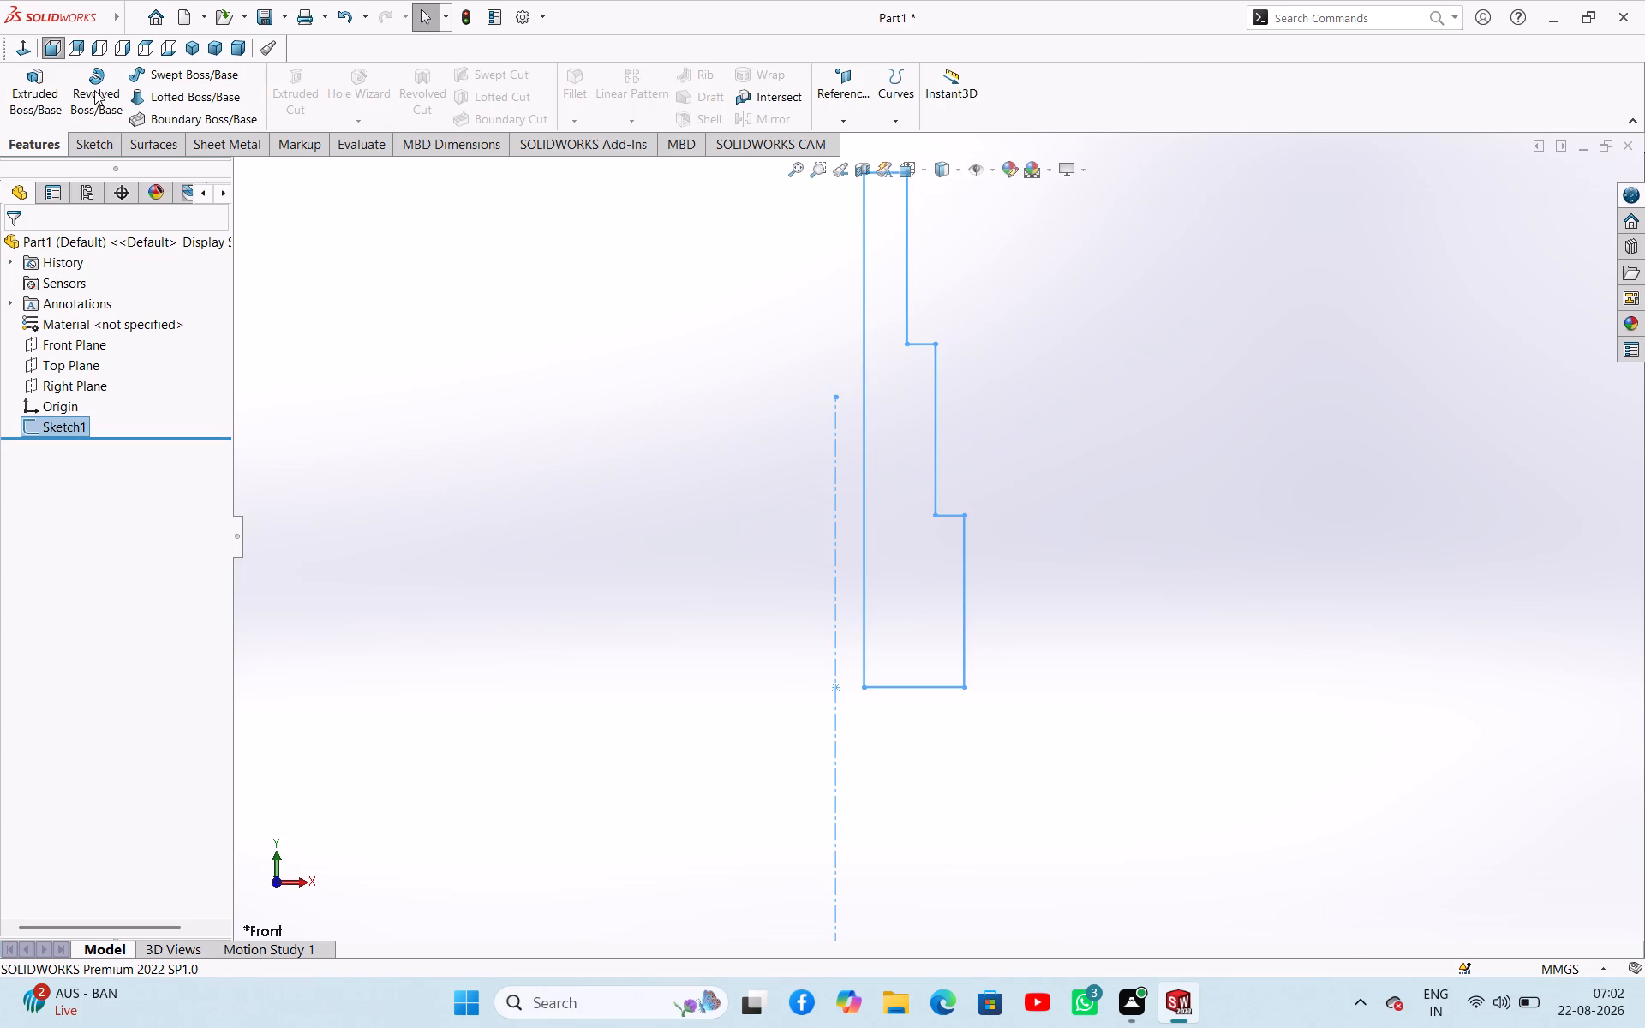
pyautogui.click(94, 90)
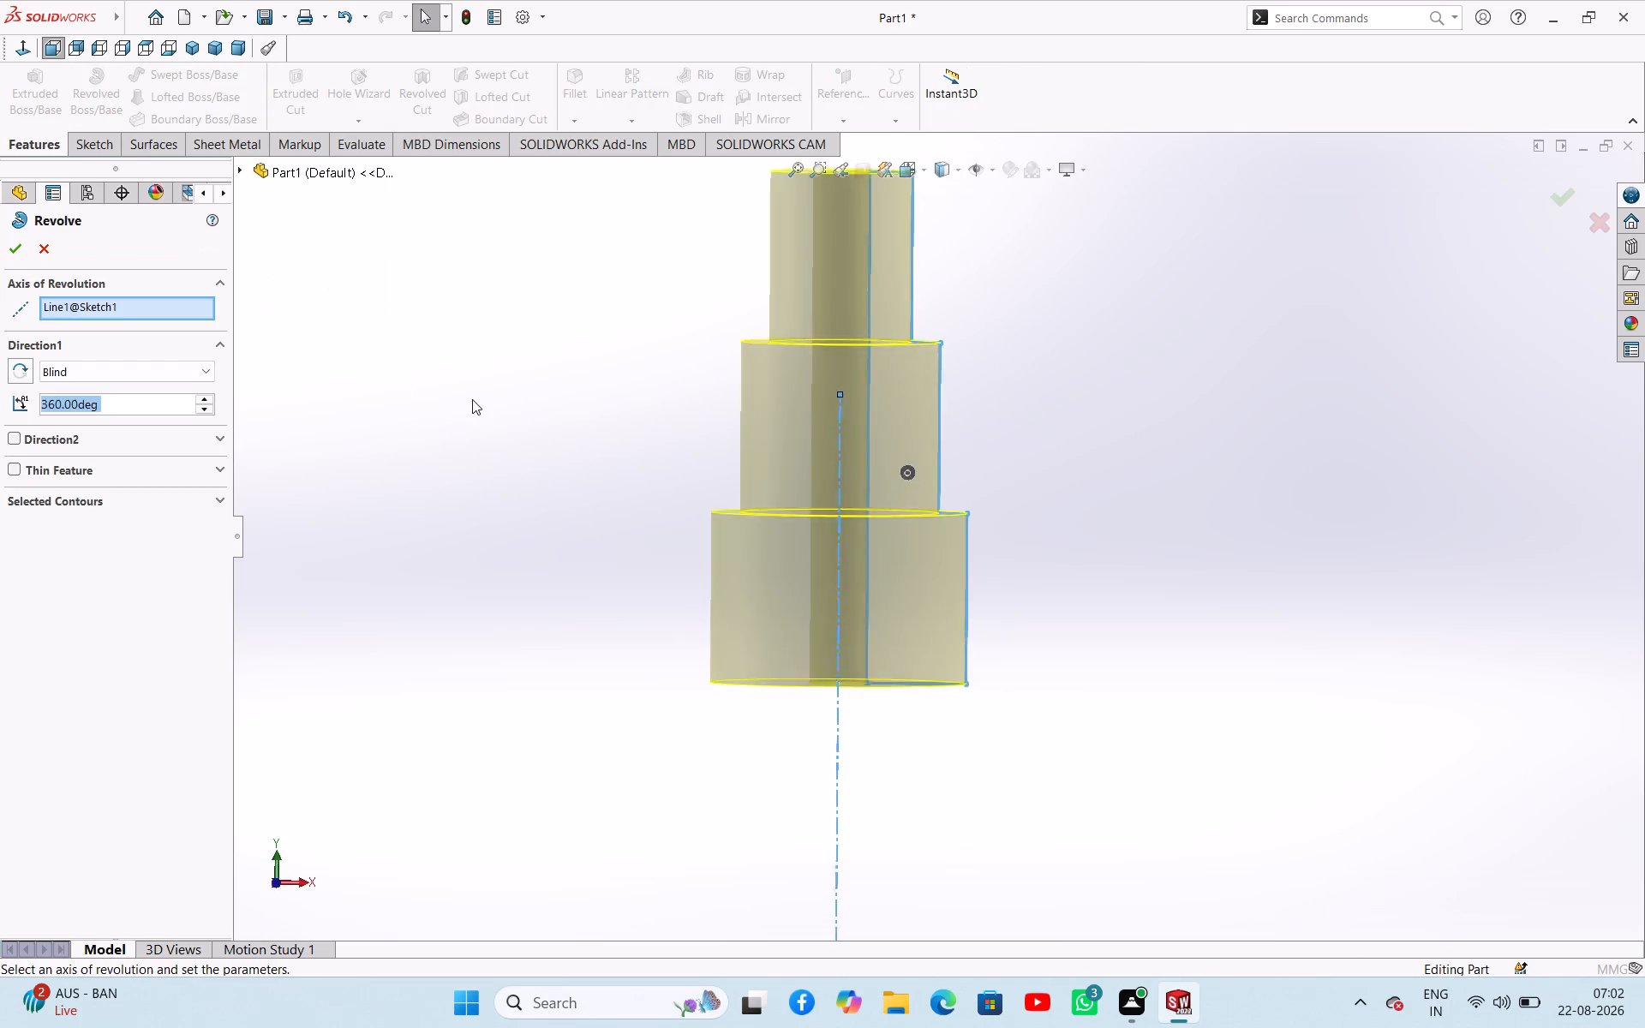
pyautogui.click(25, 246)
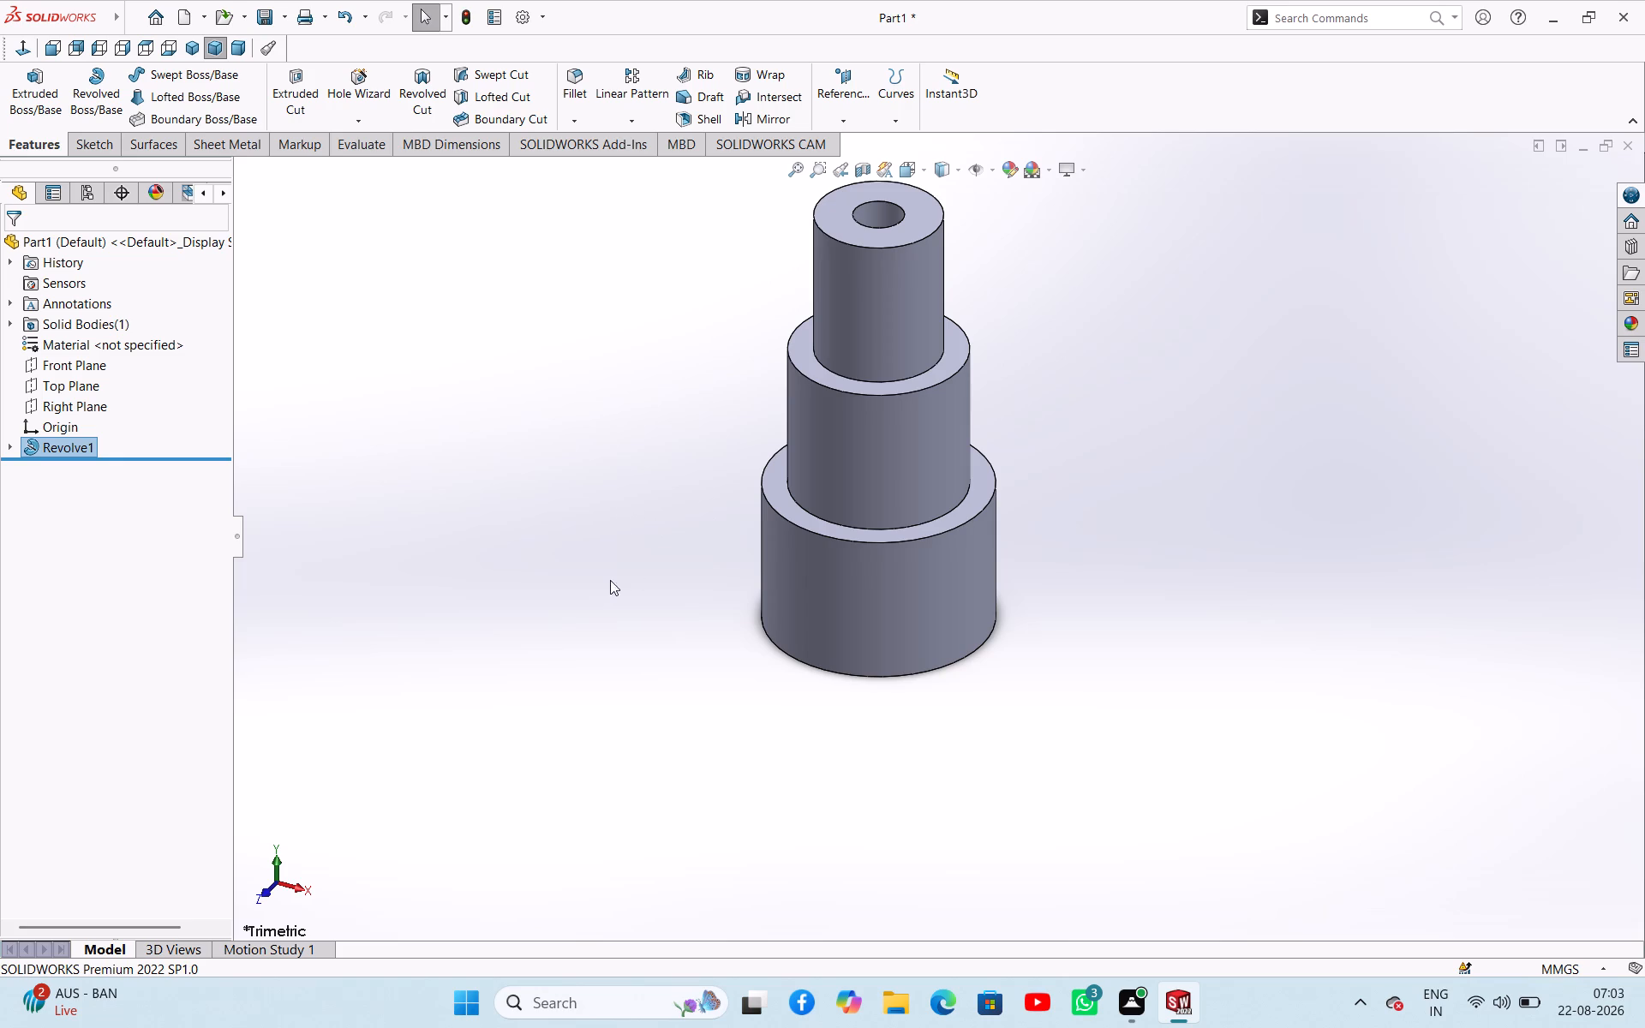
# Start a new sketch on the ring-shaped bottom face of the largest cylinder.
pyautogui.moveTo(804, 711); pyautogui.dragTo(828, 553, button='middle')
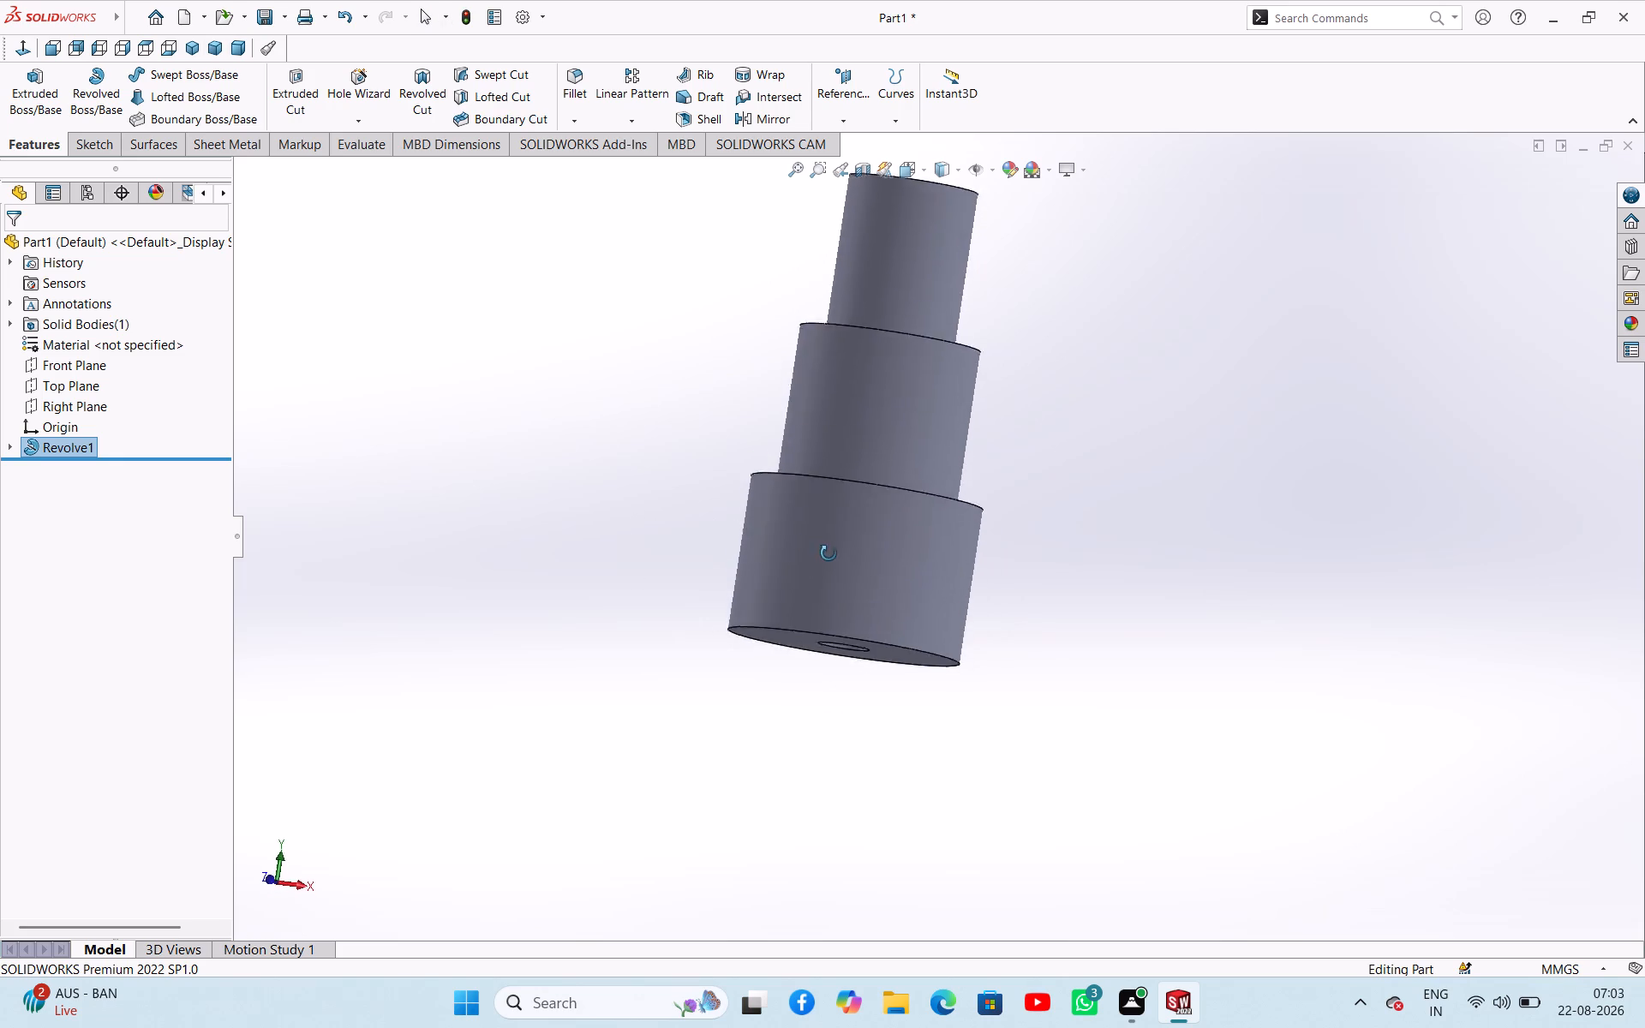
pyautogui.moveTo(828, 553); pyautogui.dragTo(830, 420, button='middle')
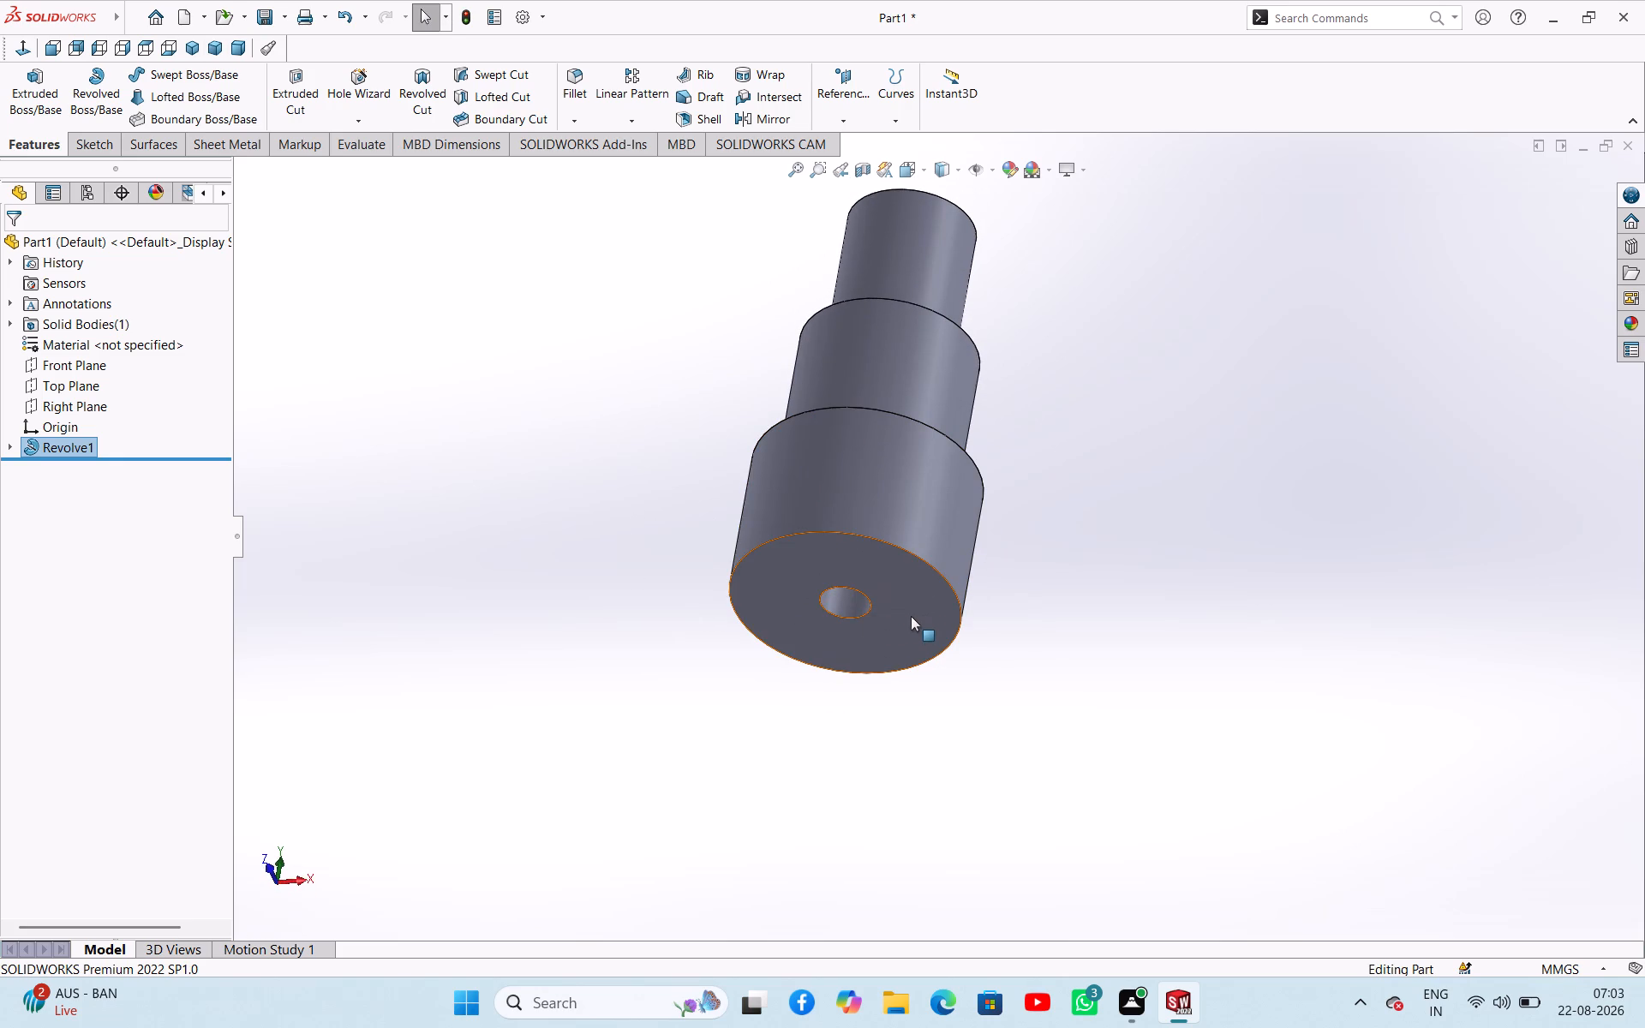
pyautogui.click(918, 609)
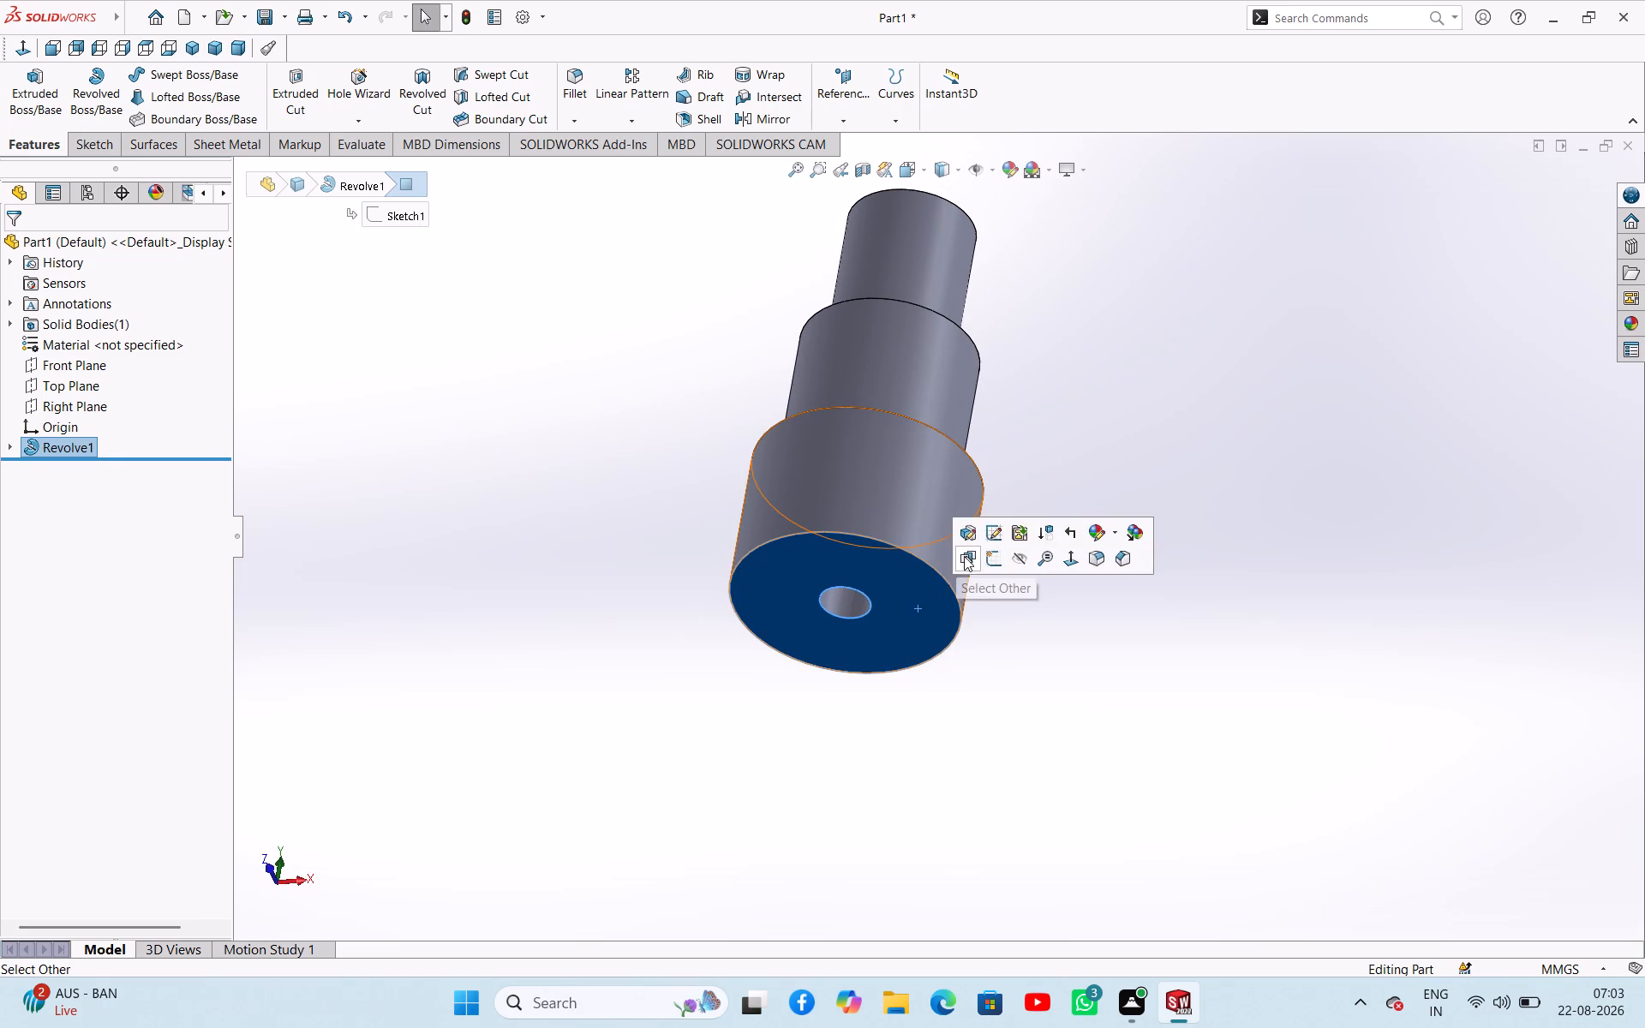
pyautogui.click(997, 553)
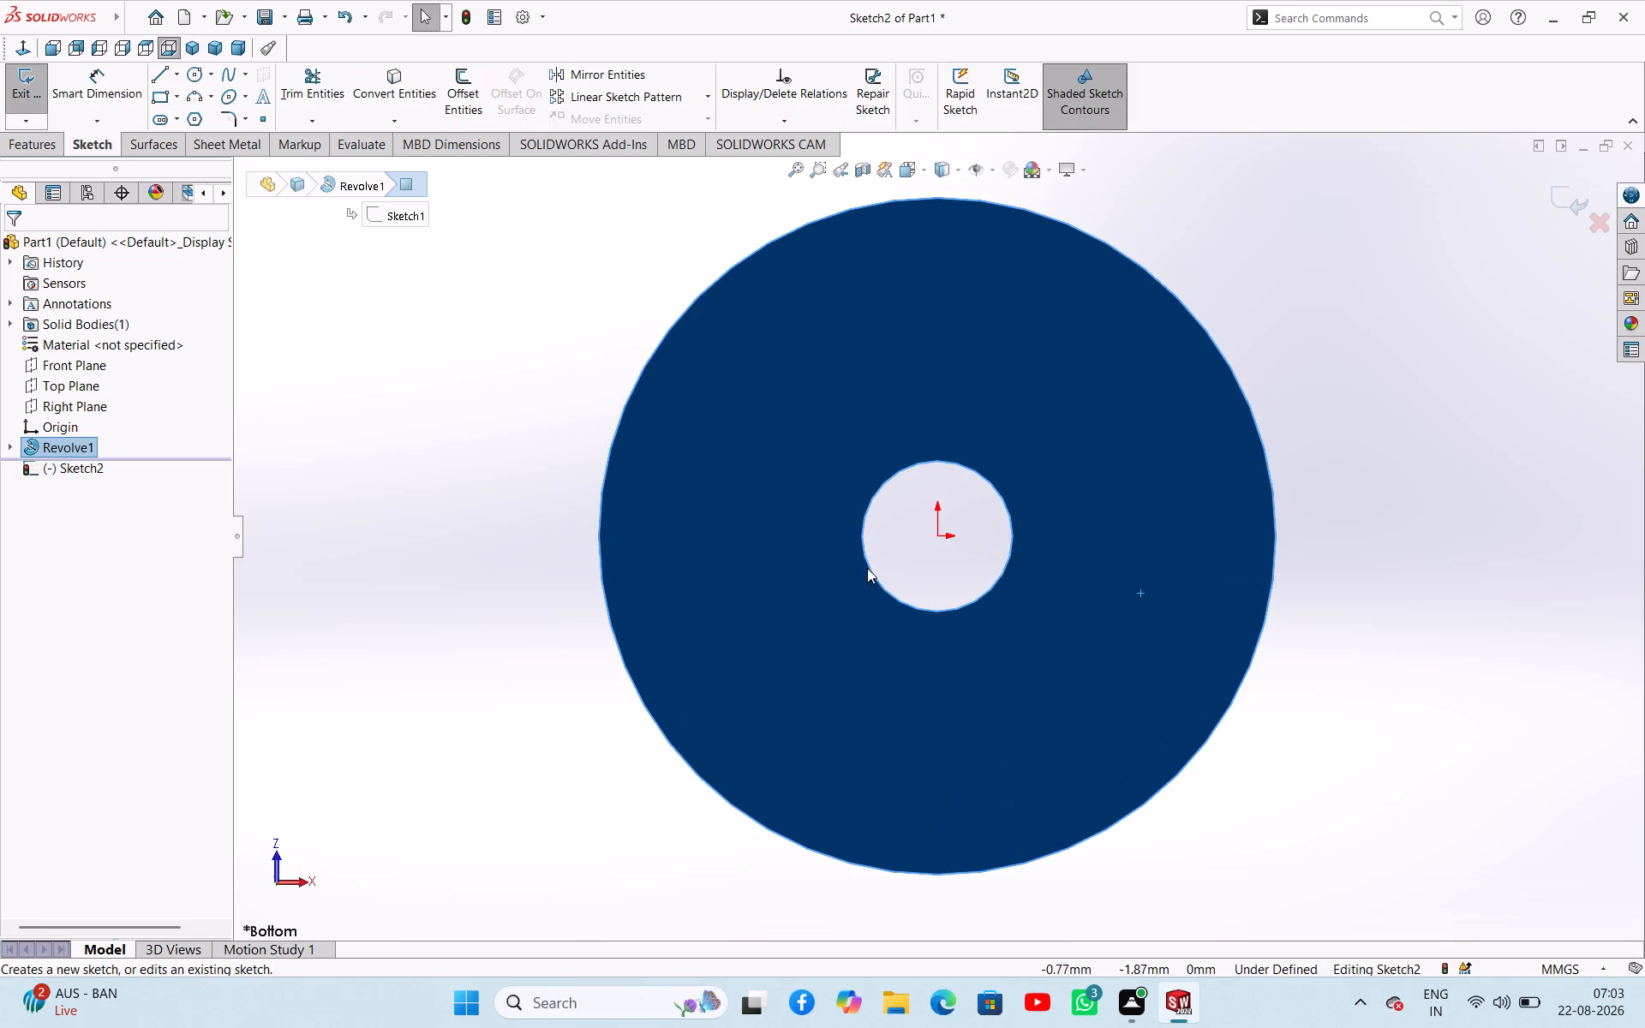
pyautogui.click(488, 475)
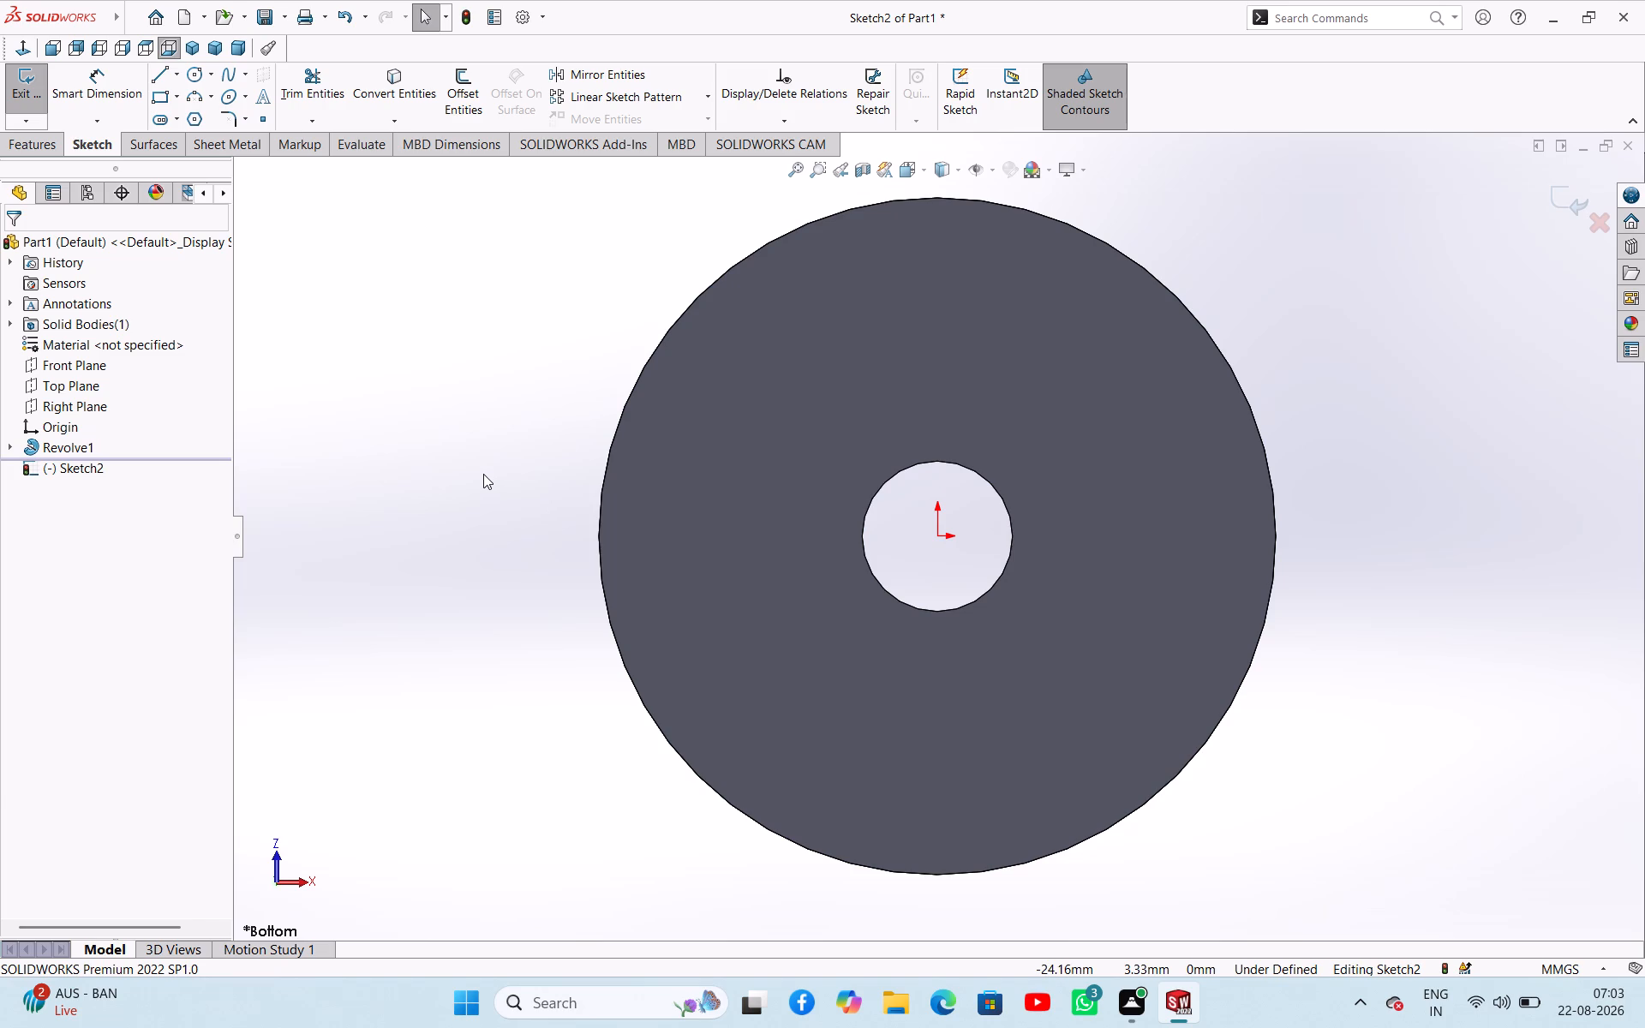
# Sketch a vertical construction midpoint line centred on the origin, extending about 20 mm each way past the outer circle.
pyautogui.click(176, 74)
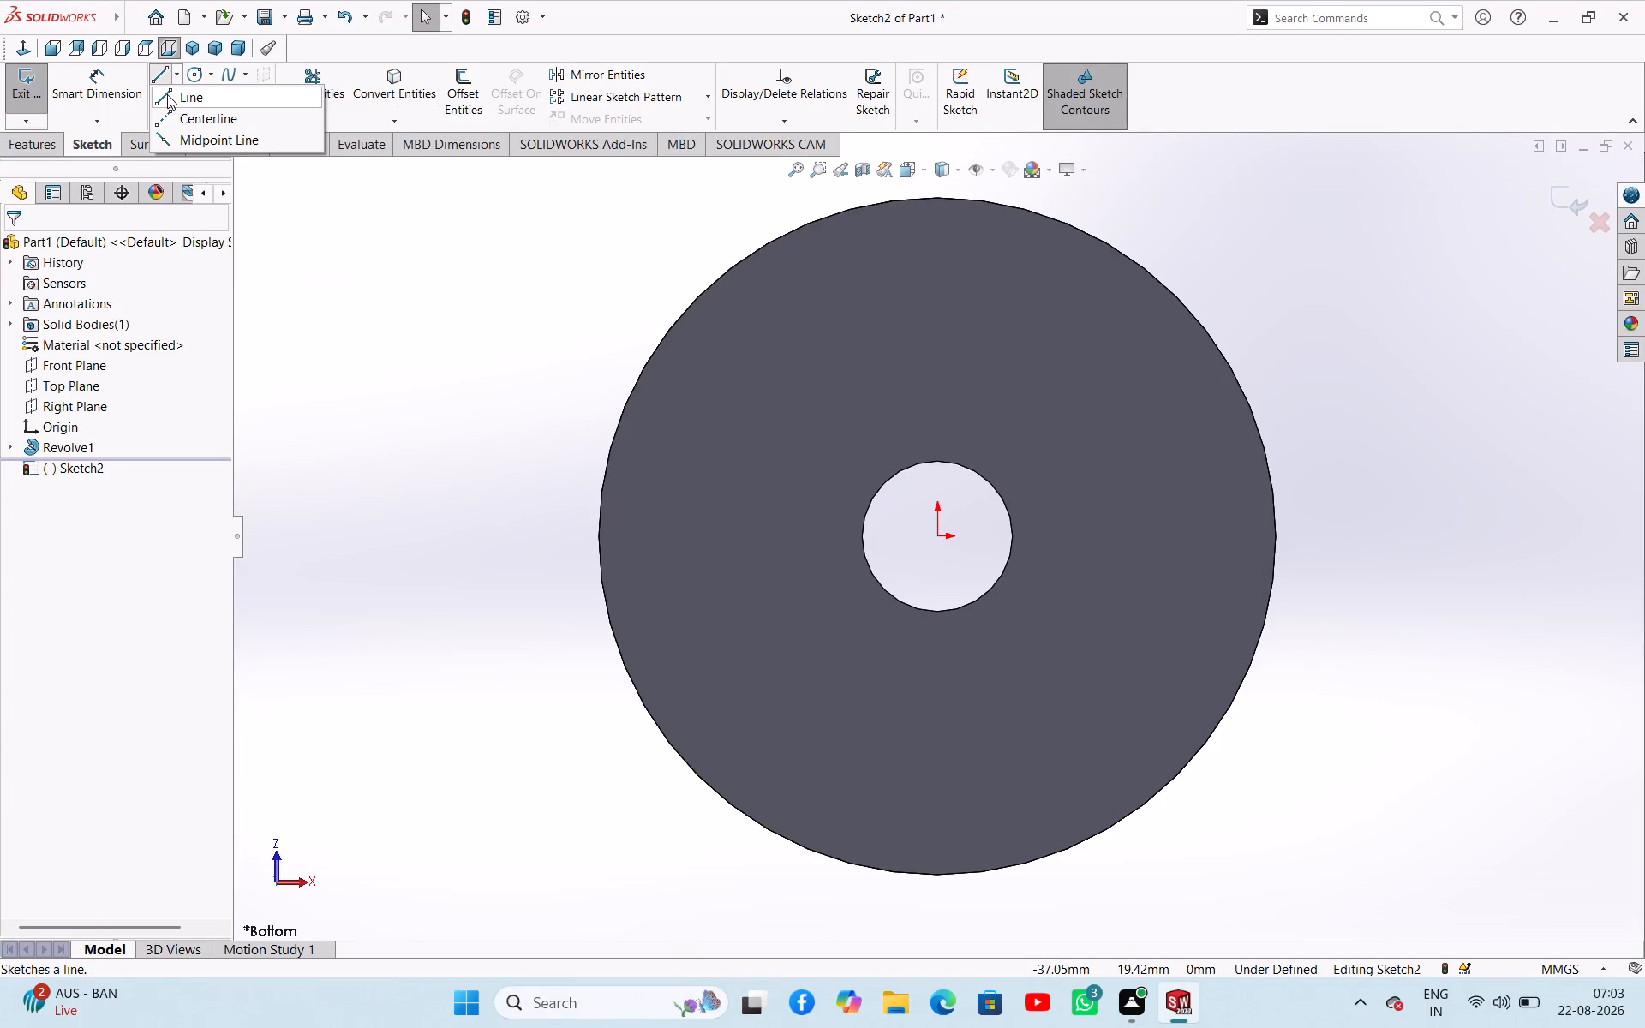
pyautogui.click(177, 125)
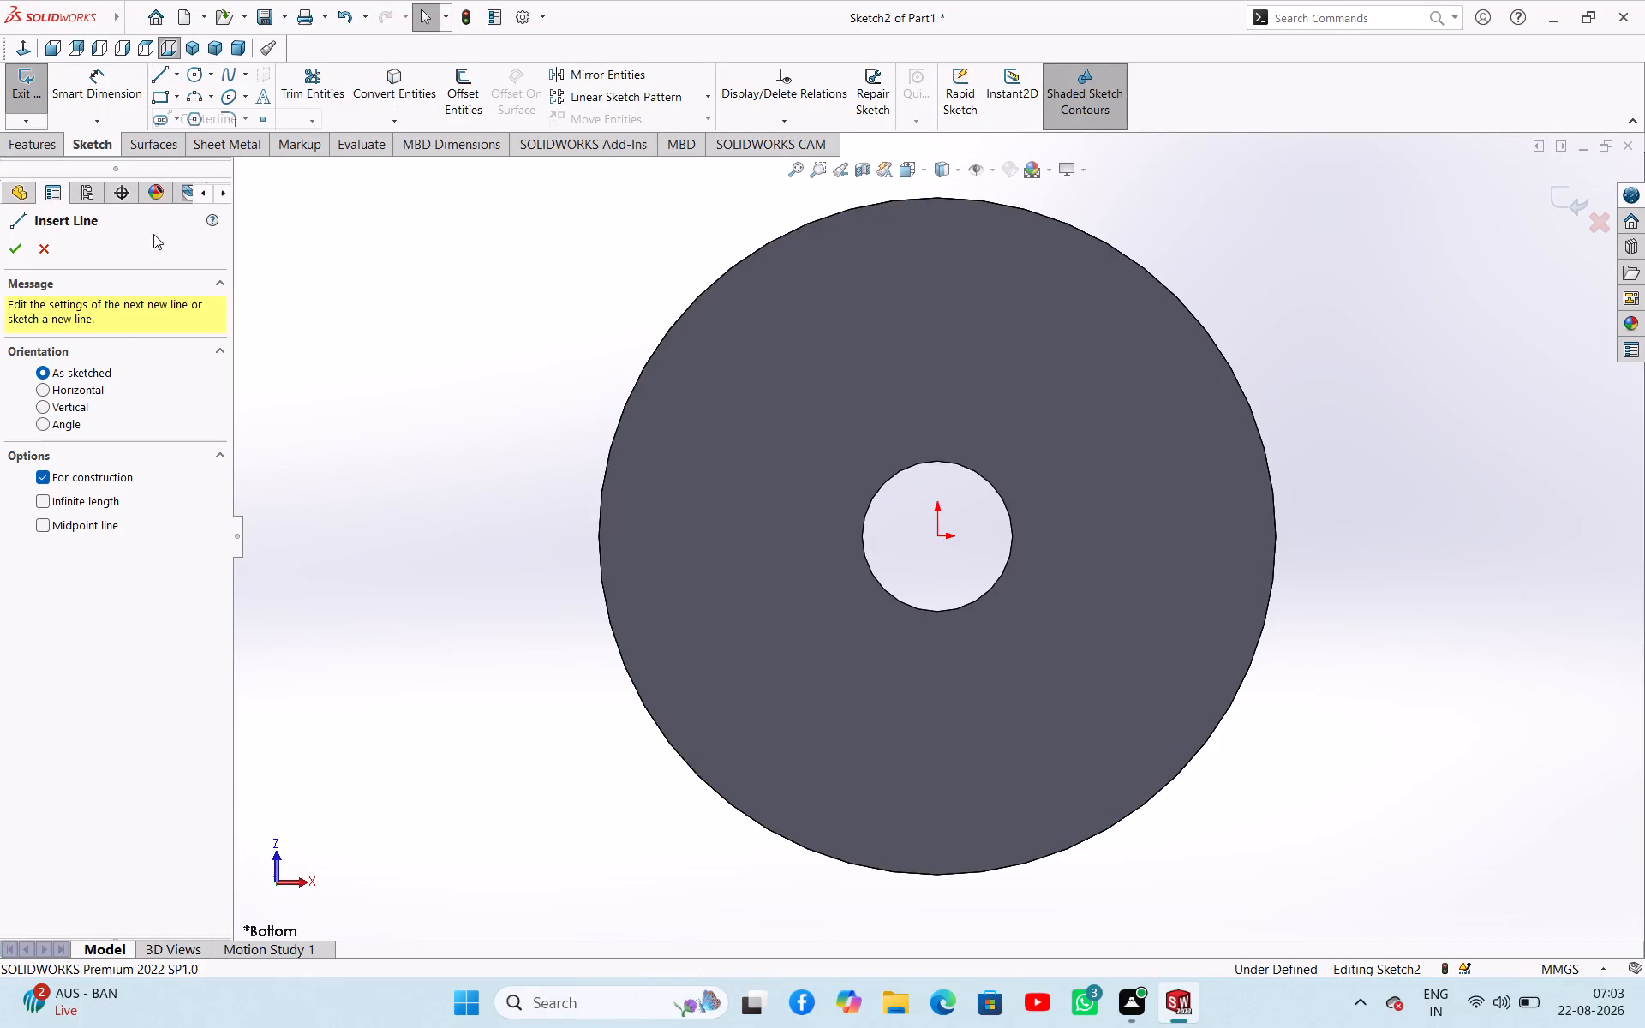
pyautogui.click(45, 523)
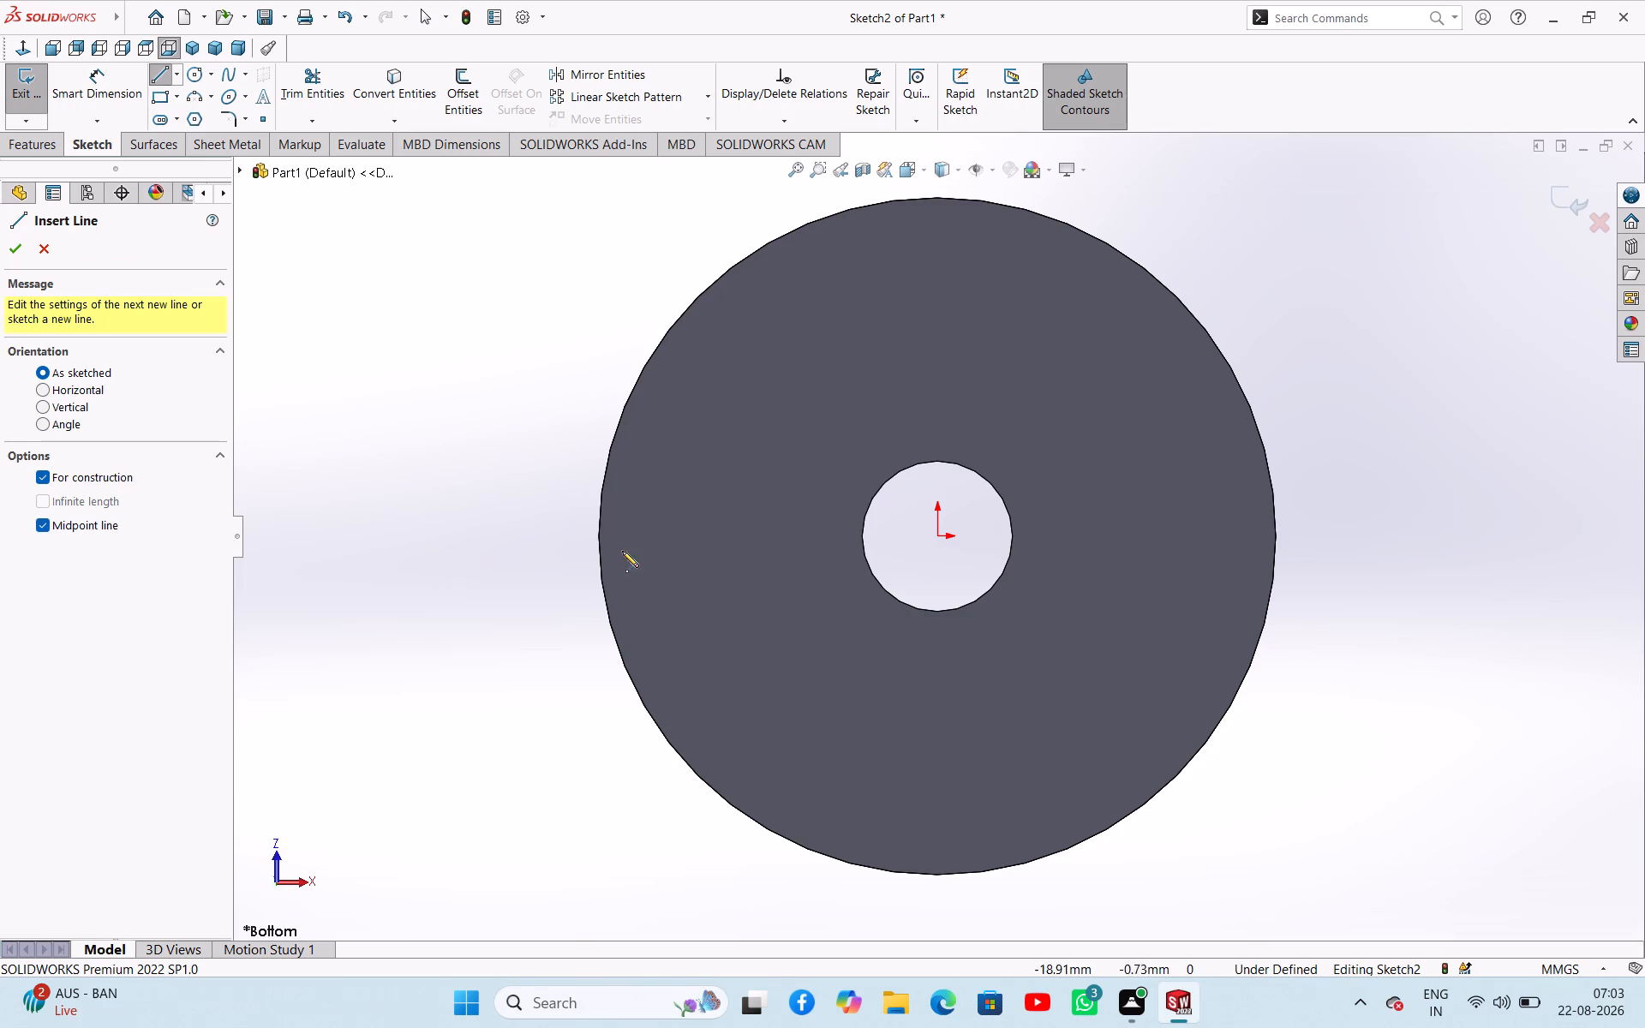
pyautogui.click(935, 537)
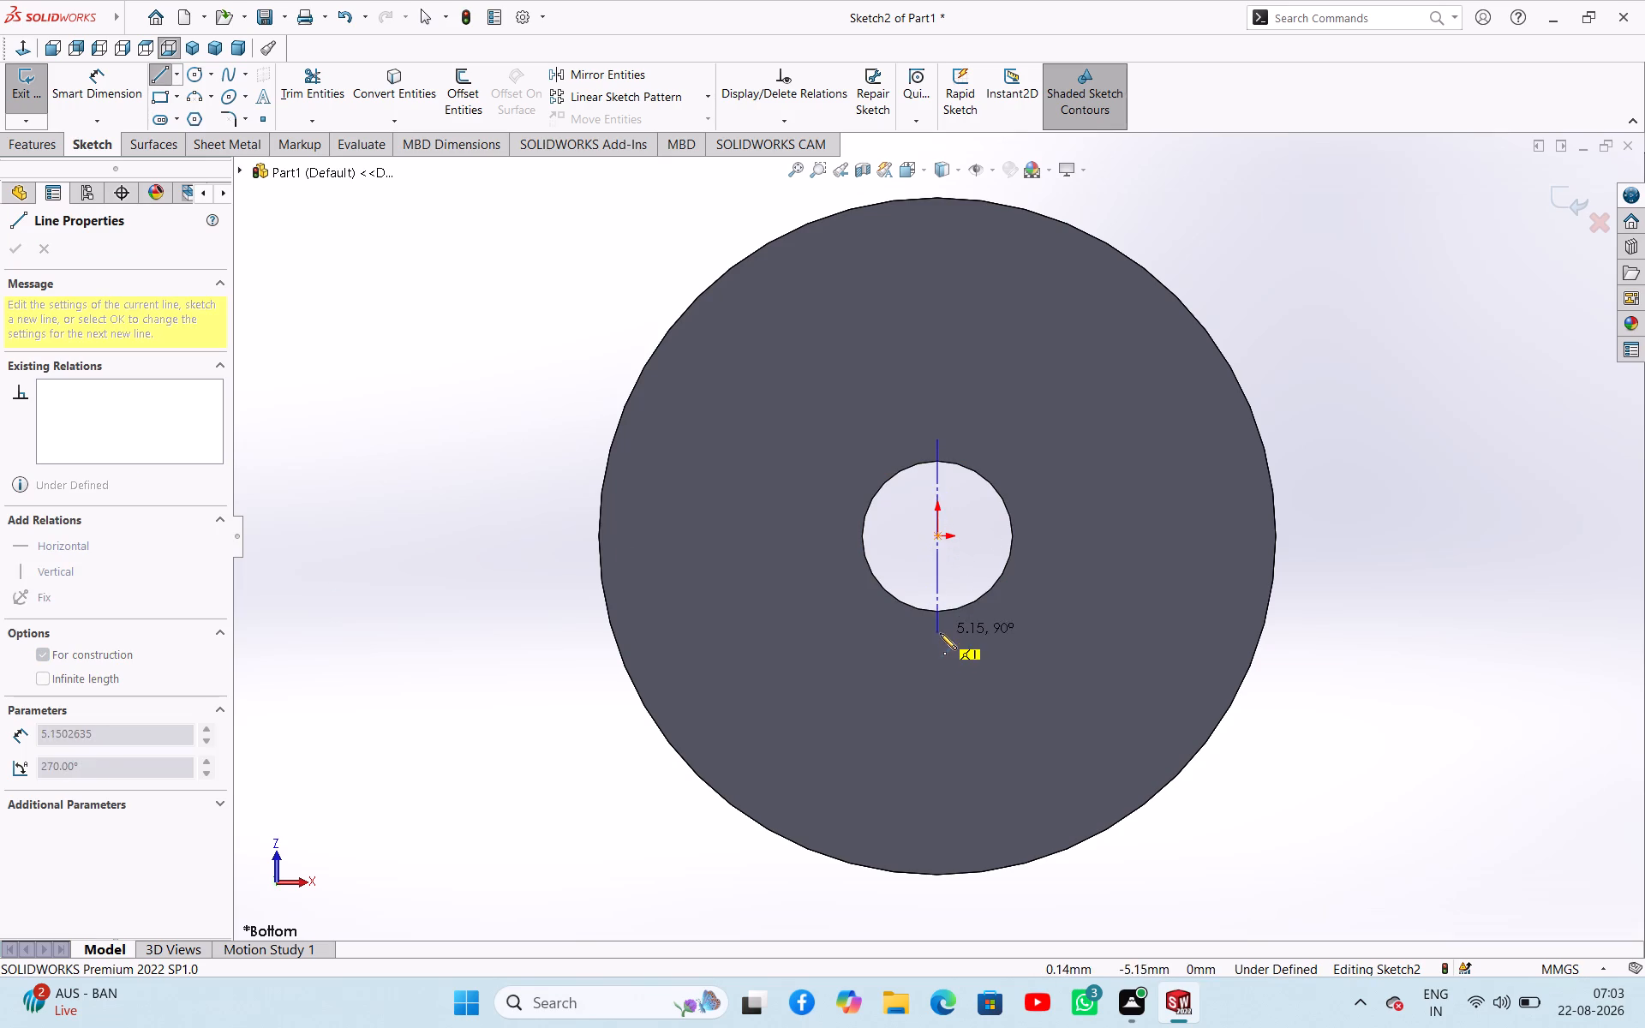
pyautogui.click(940, 911)
pyautogui.rightClick(1021, 908)
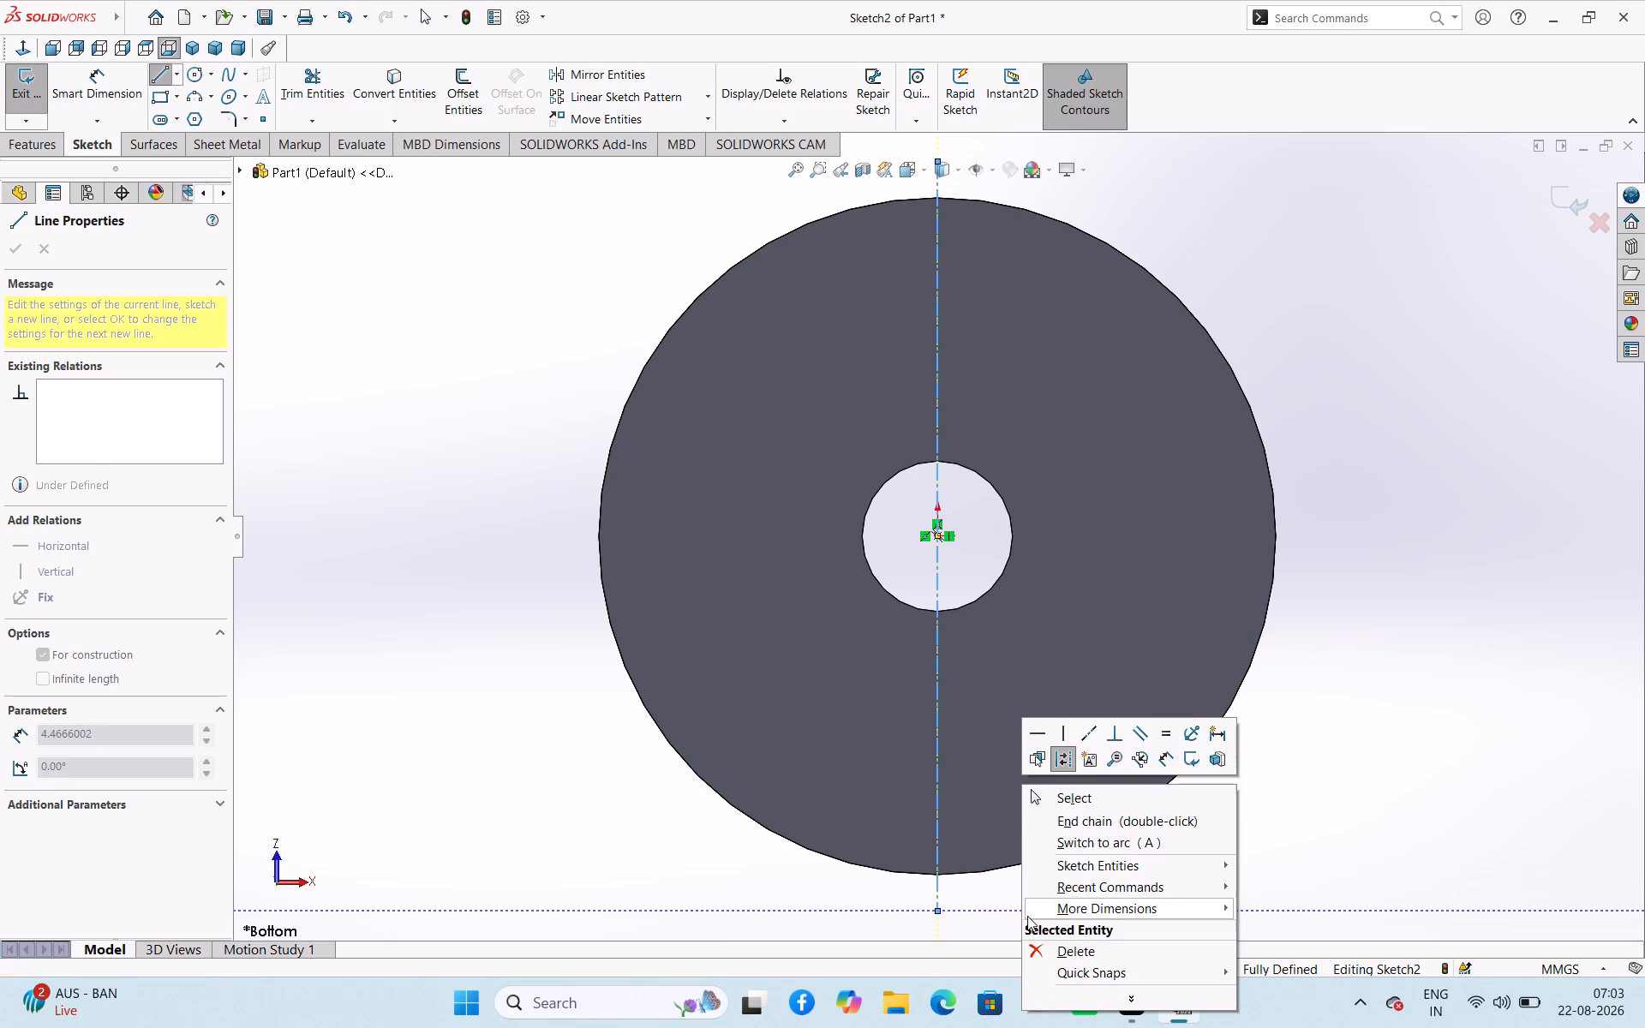
pyautogui.click(1070, 797)
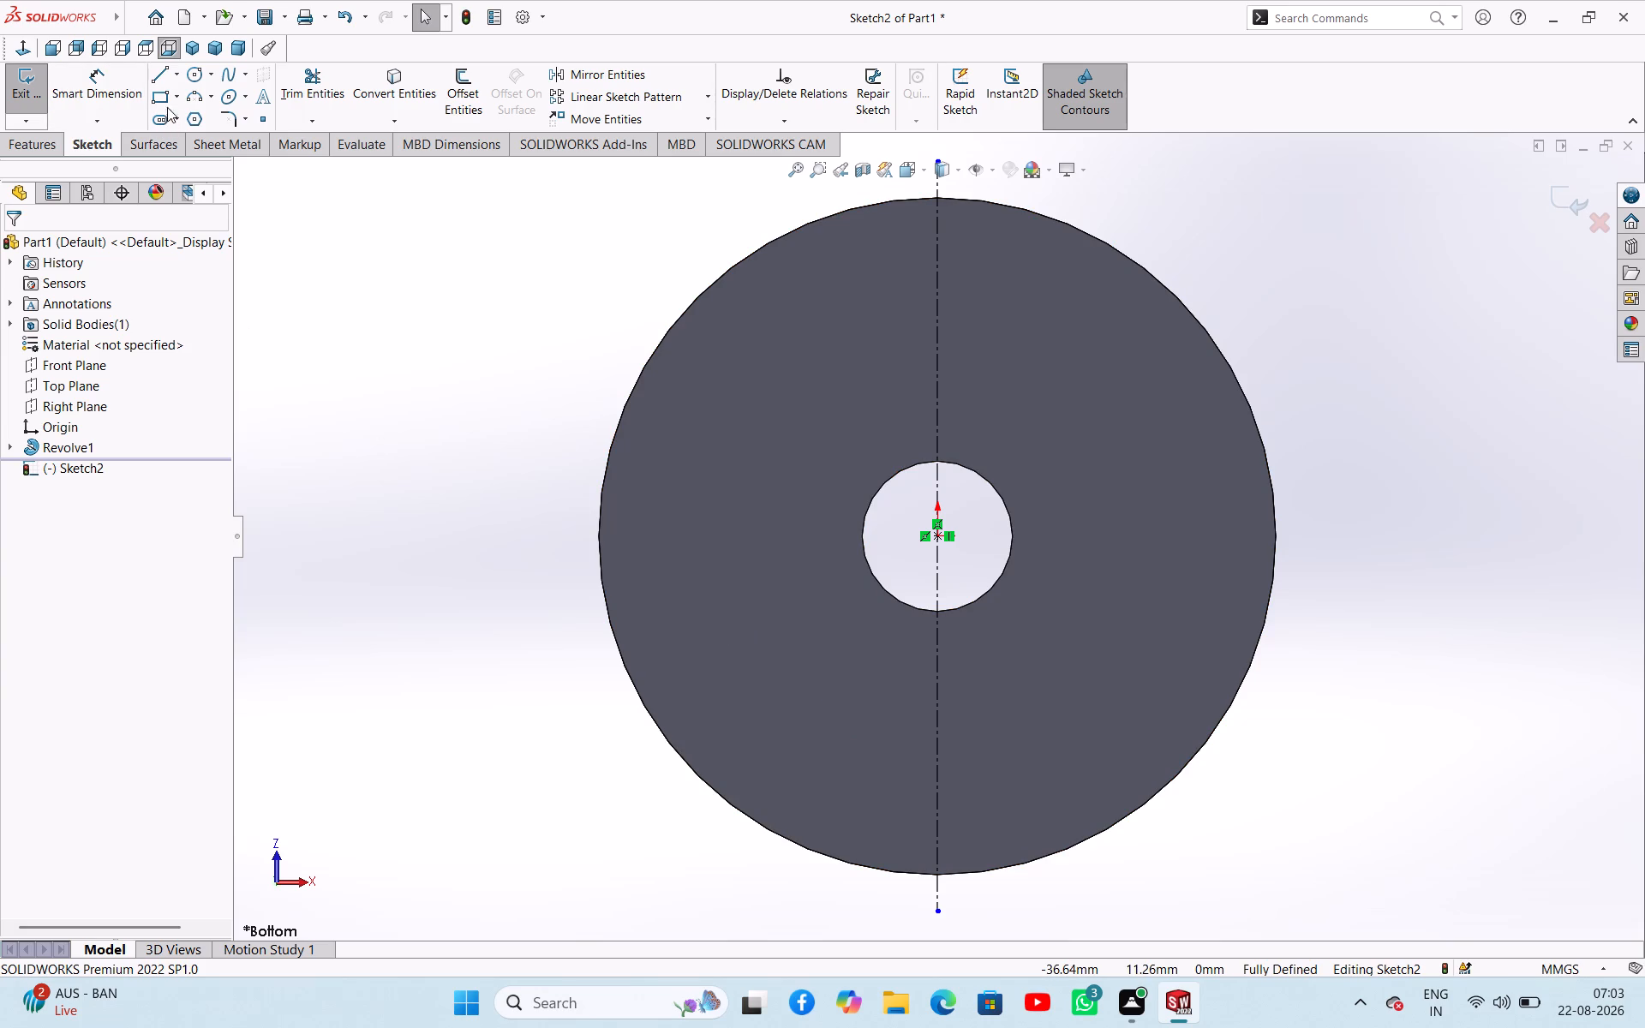
# Sketch a vertical line about 38 mm long across the bottom face, about 4.65 mm left of the centerline.
pyautogui.click(159, 80)
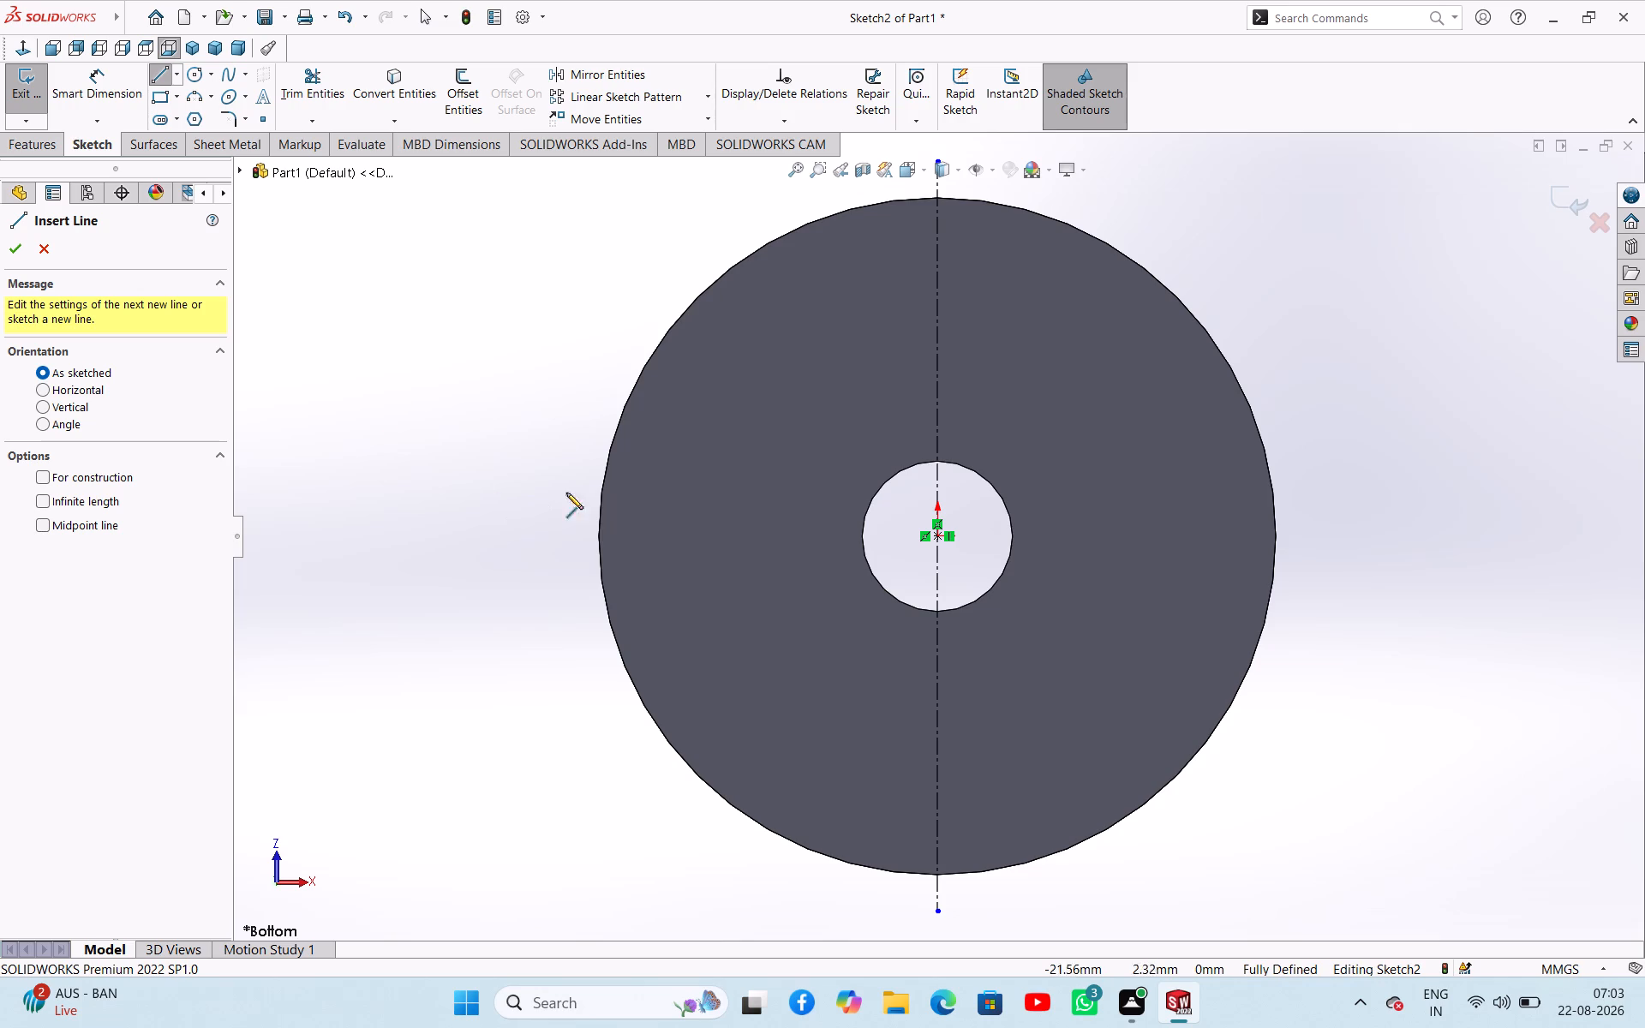
pyautogui.click(850, 189)
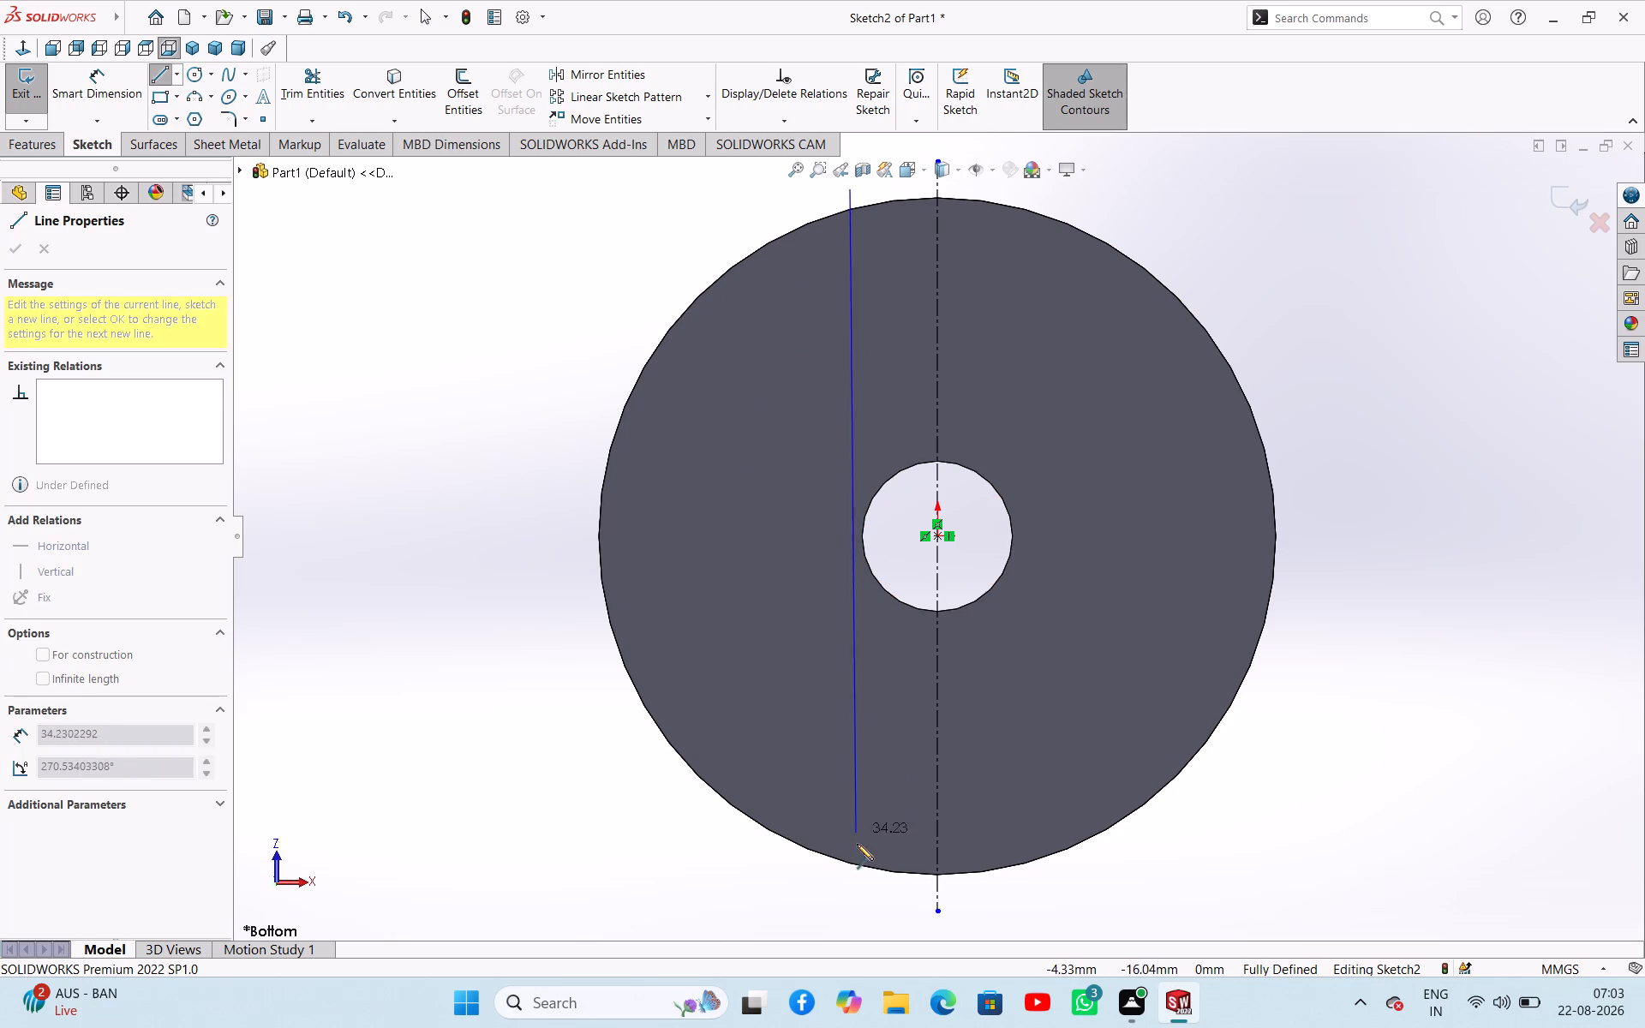
pyautogui.click(853, 902)
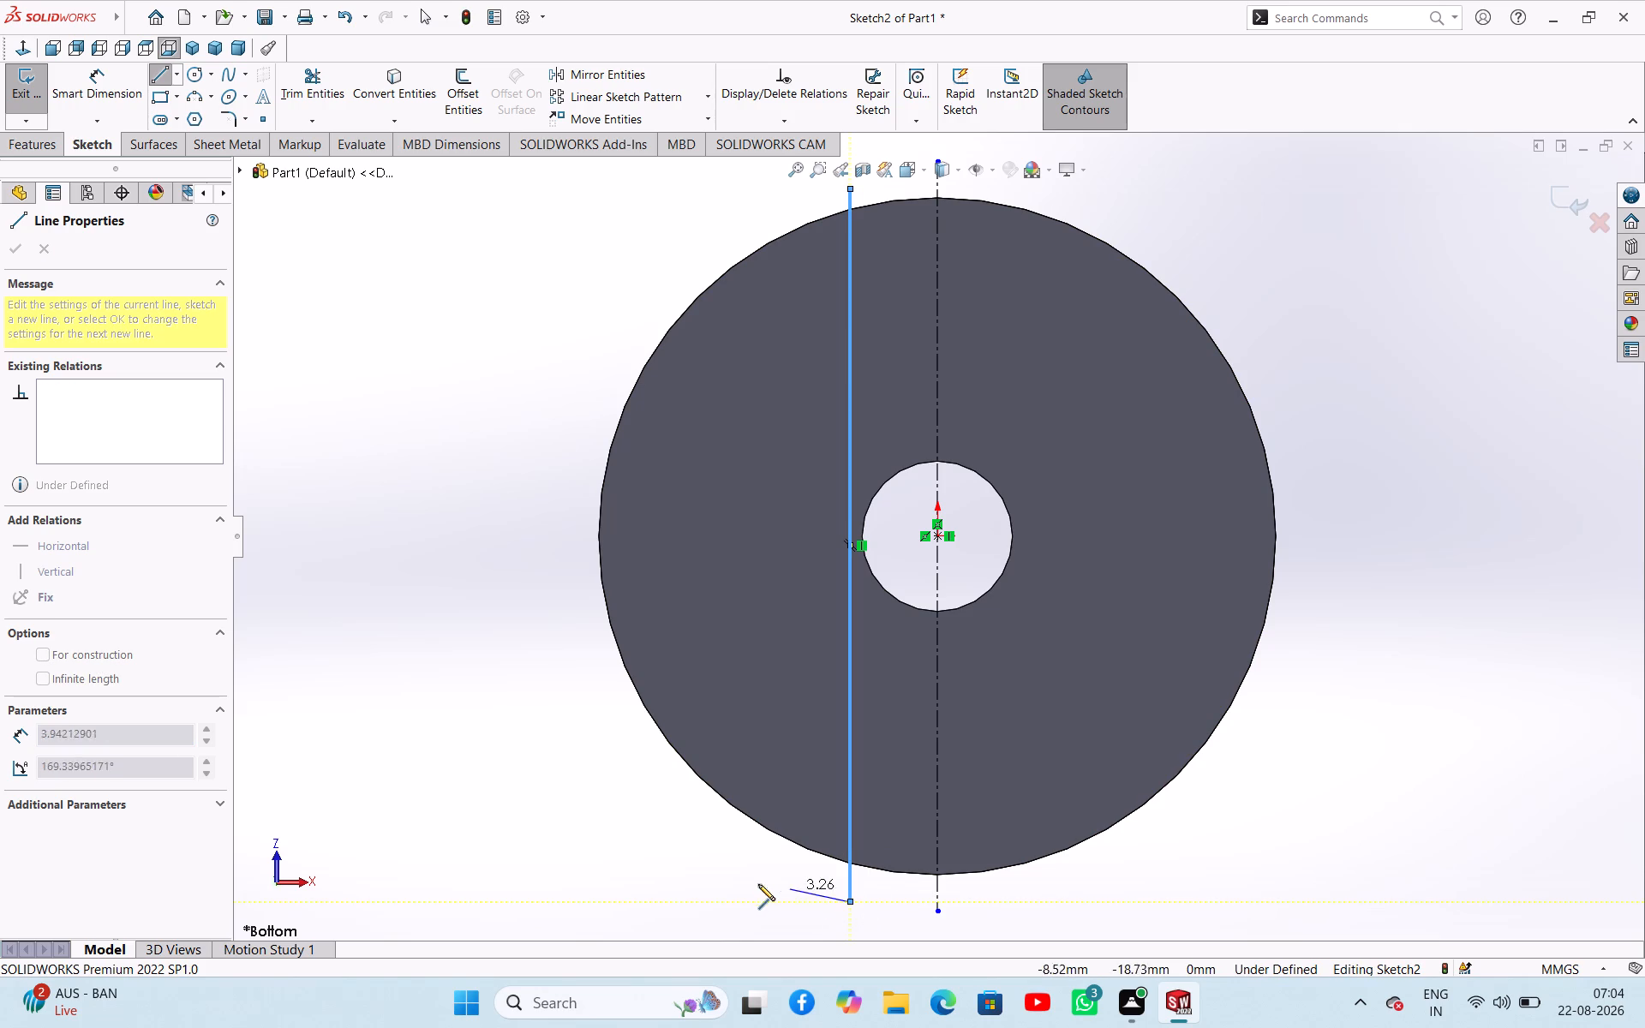
pyautogui.rightClick(750, 881)
pyautogui.moveTo(789, 802); pyautogui.dragTo(781, 802)
# Dimension the distance between the new vertical line and the centerline as 14 mm.
pyautogui.moveTo(574, 804); pyautogui.dragTo(546, 608, button='right')
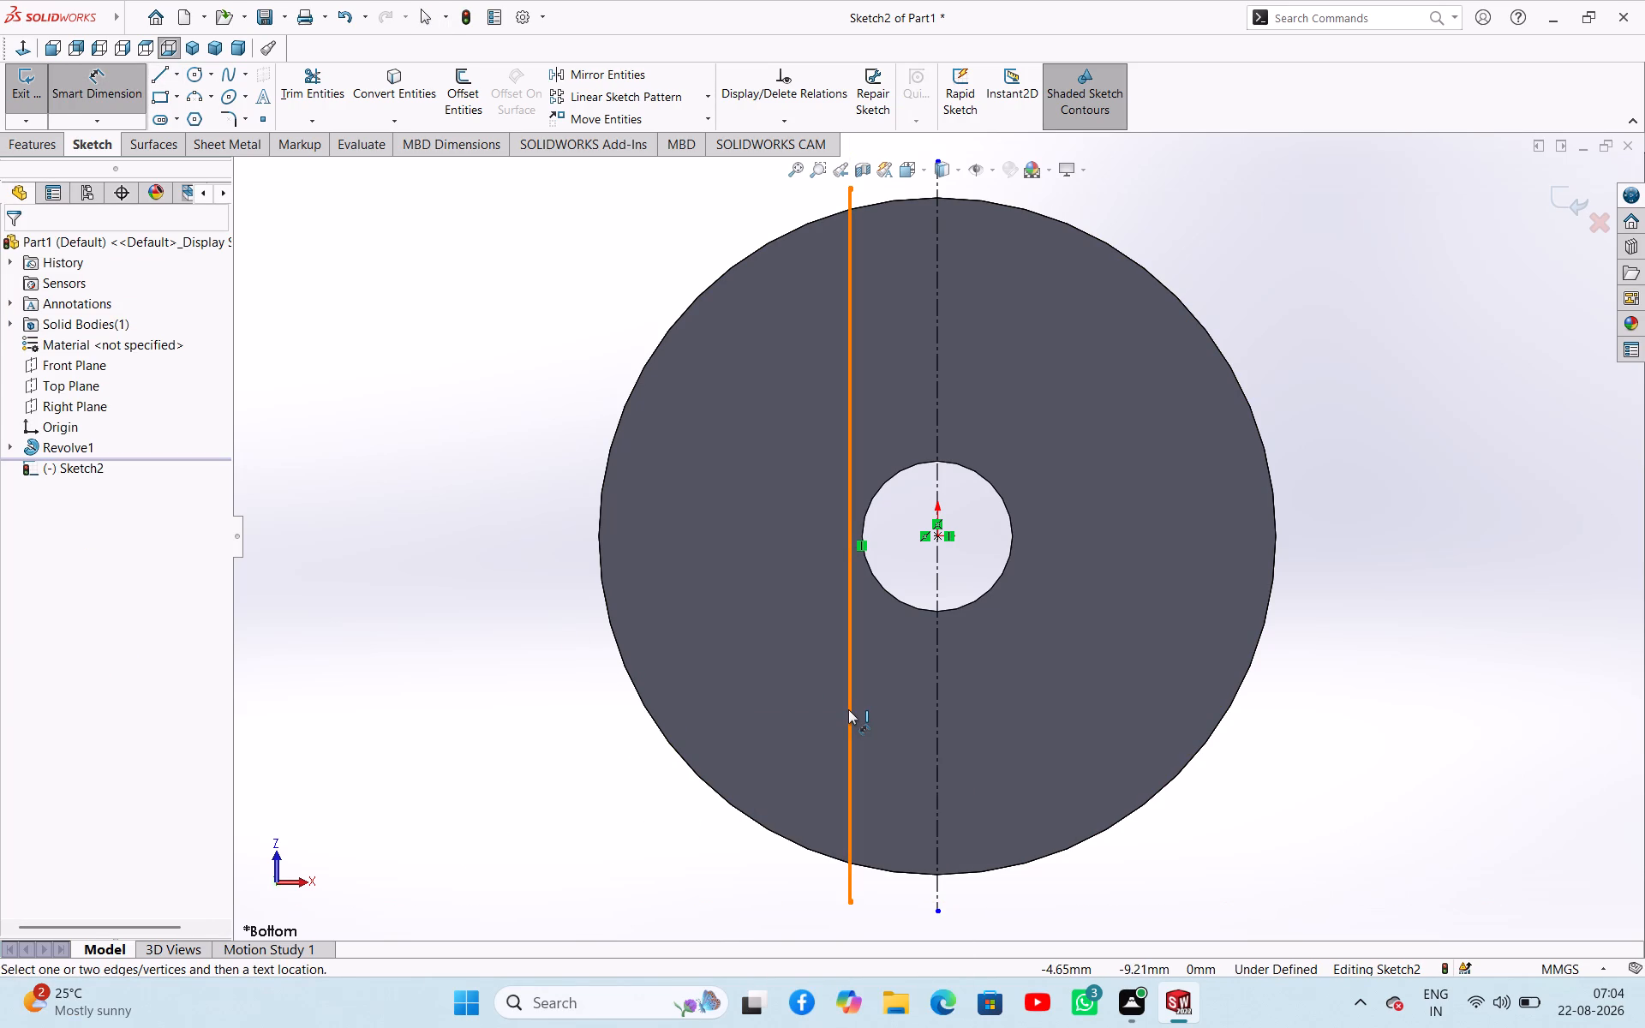
pyautogui.click(848, 709)
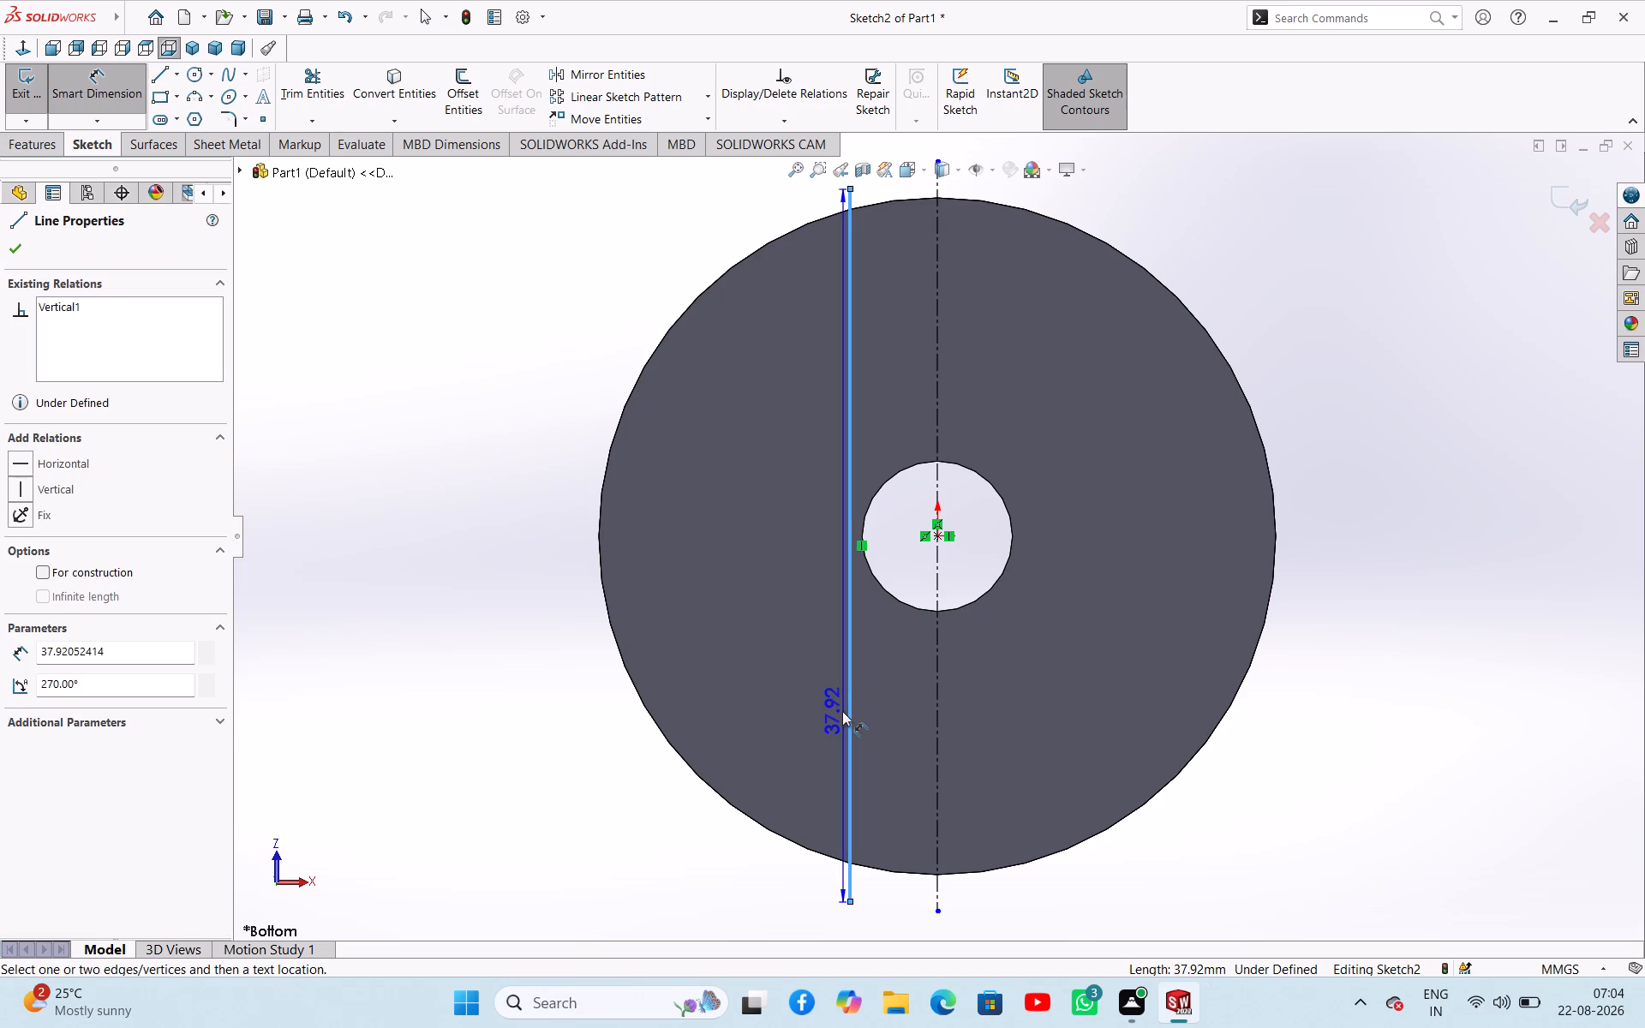
pyautogui.click(940, 704)
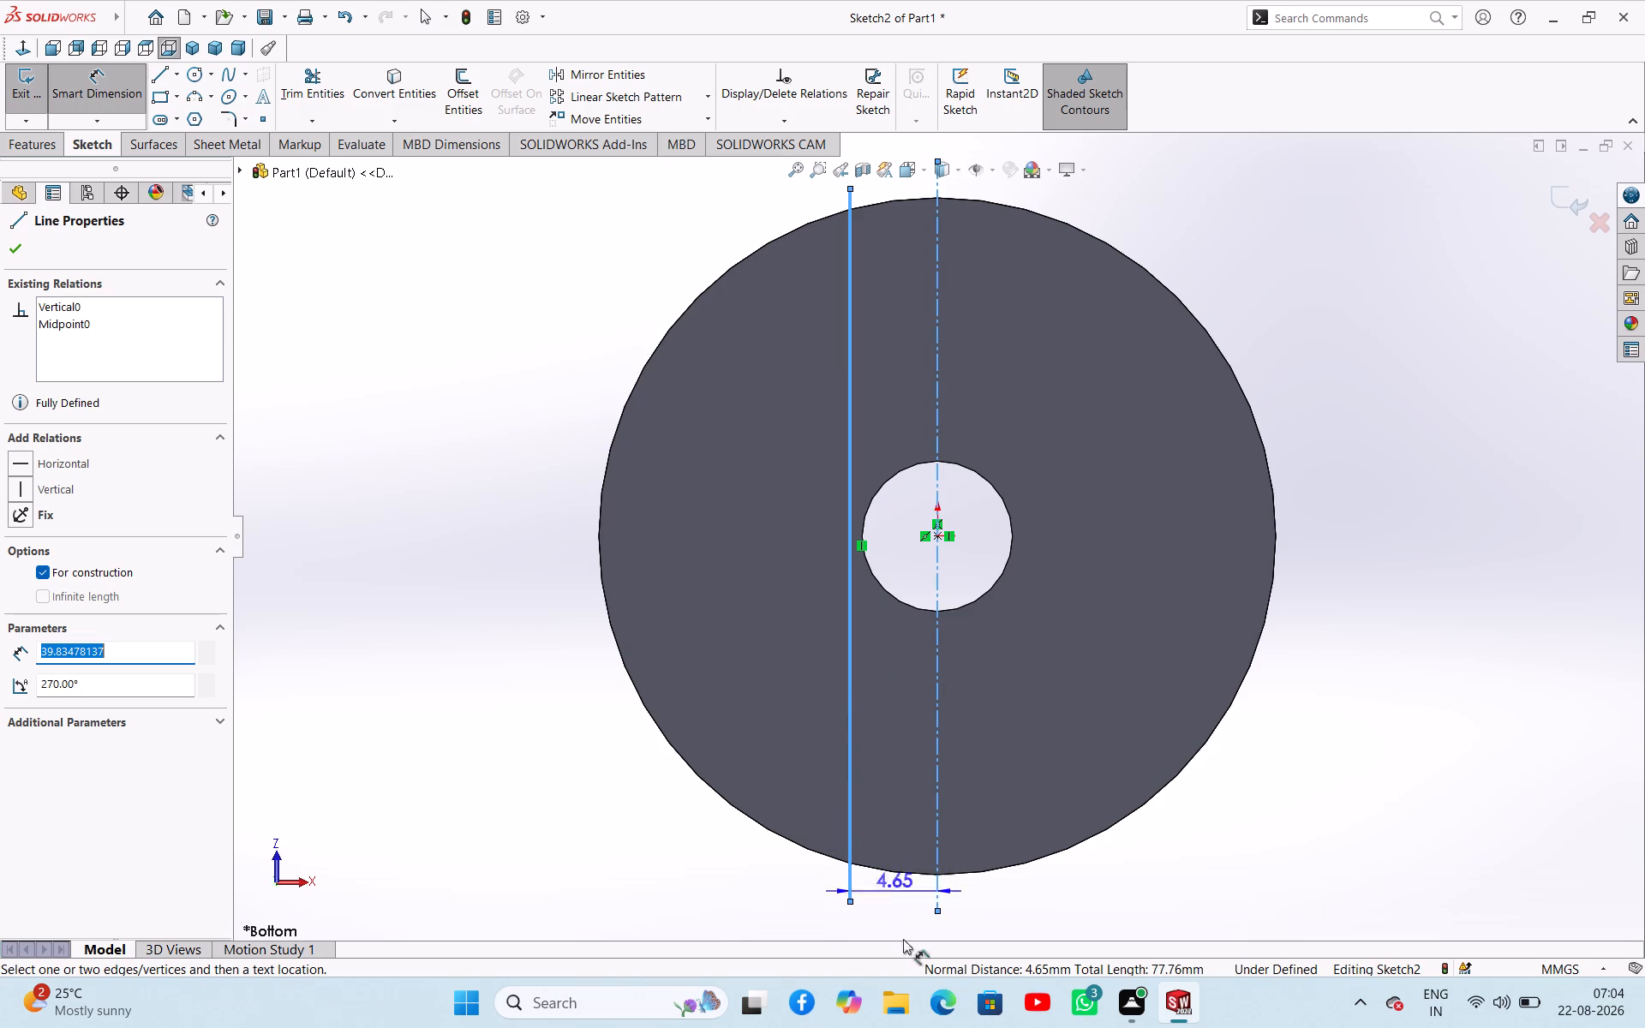
pyautogui.click(896, 922)
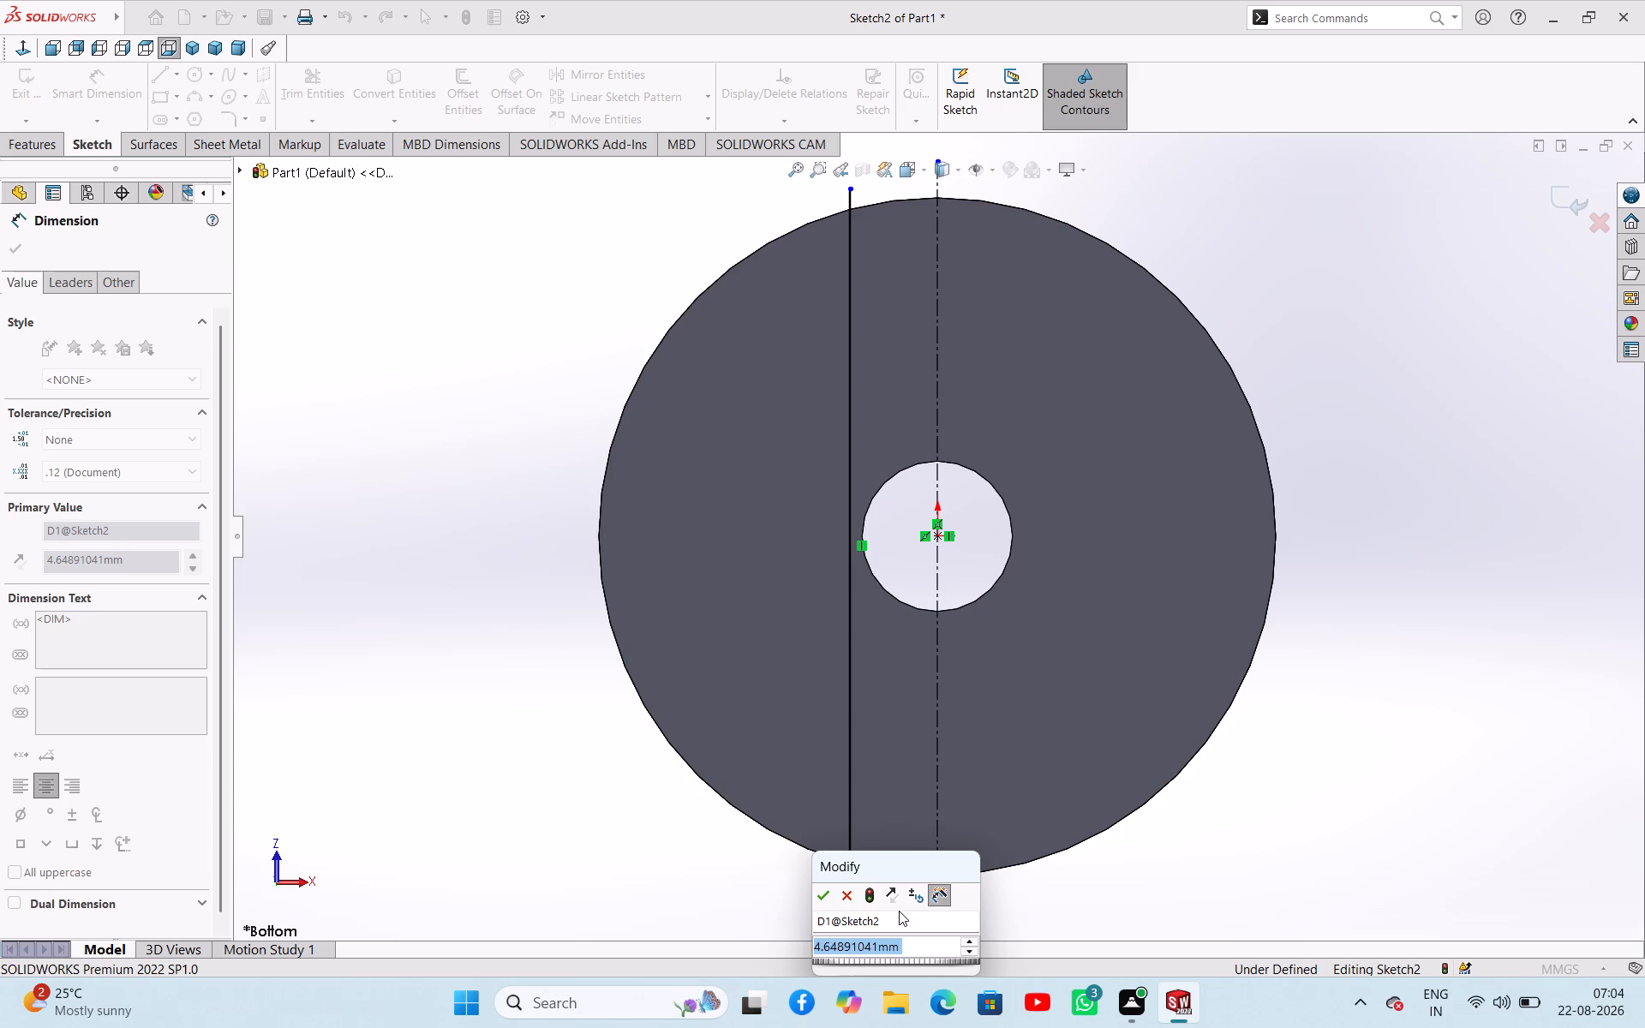
pyautogui.write('14')
pyautogui.press('Return')
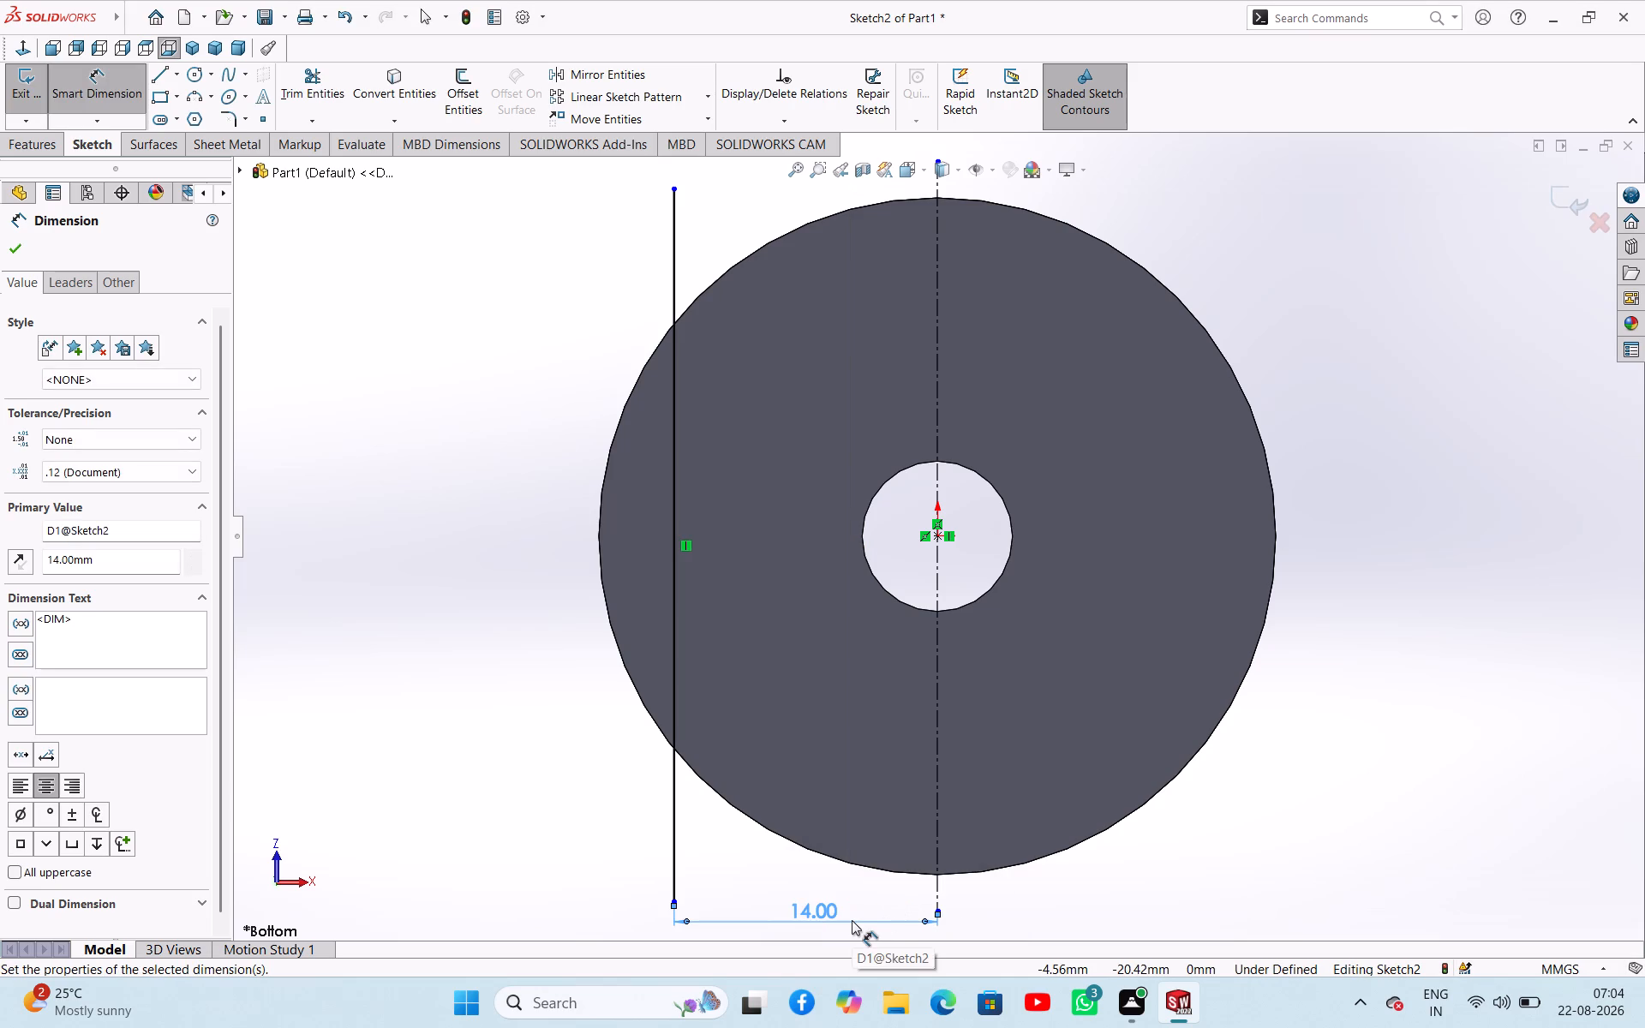
pyautogui.click(16, 260)
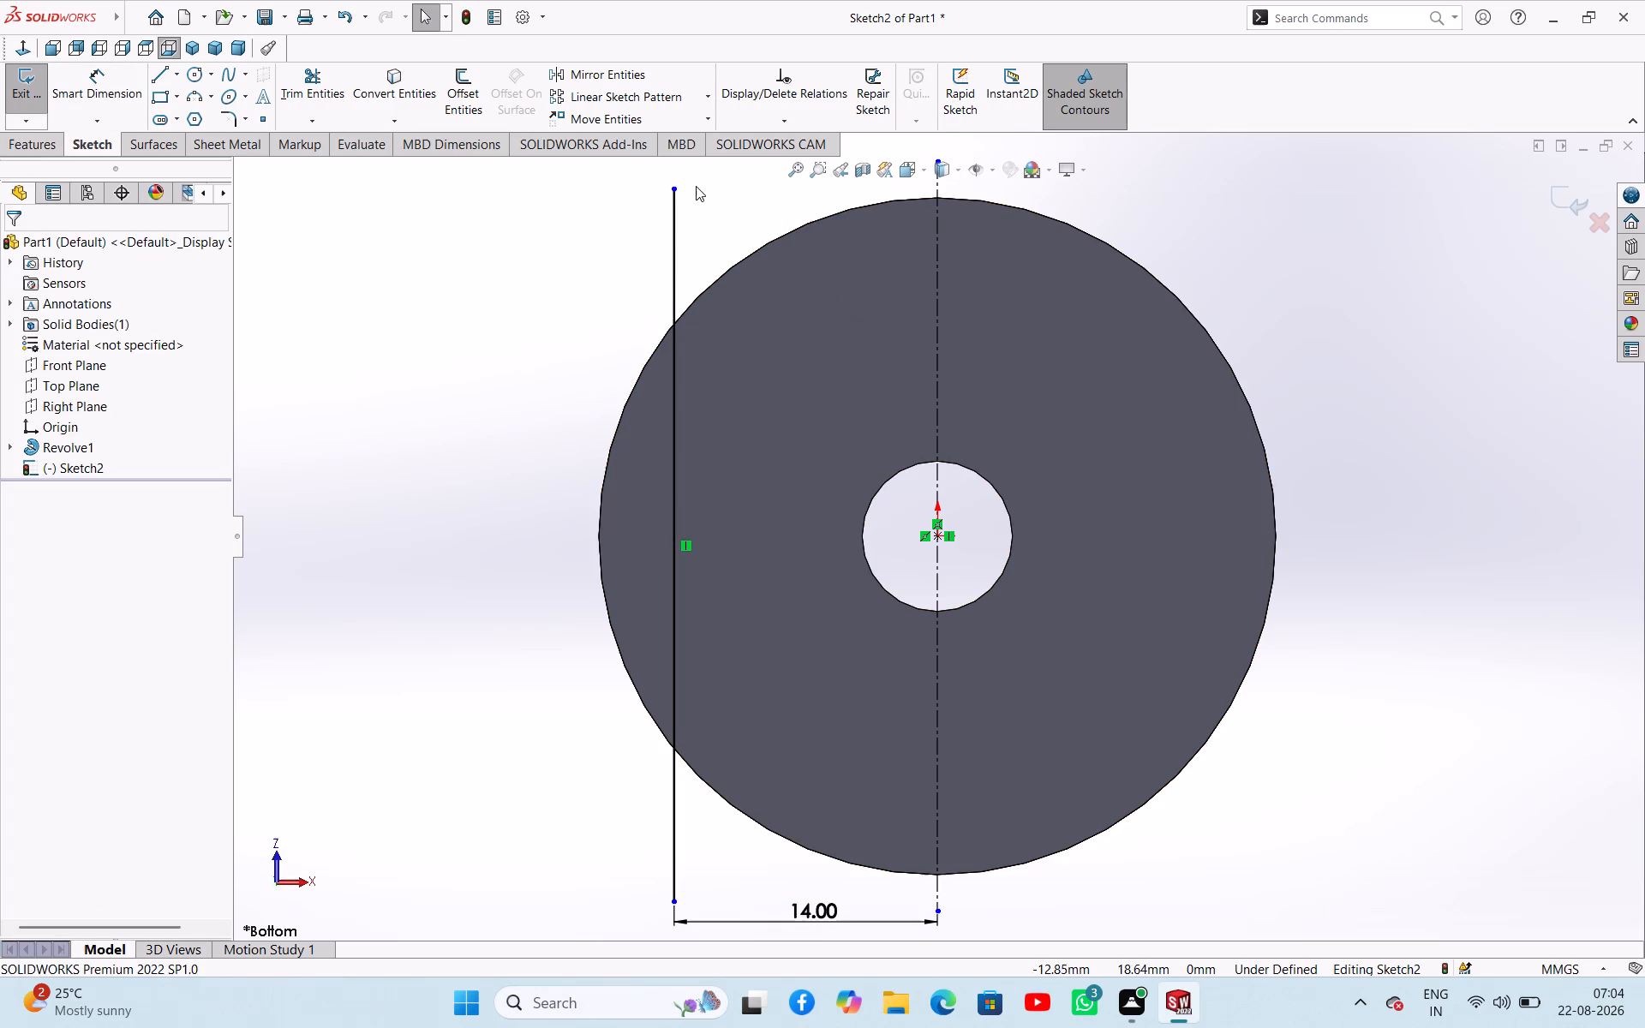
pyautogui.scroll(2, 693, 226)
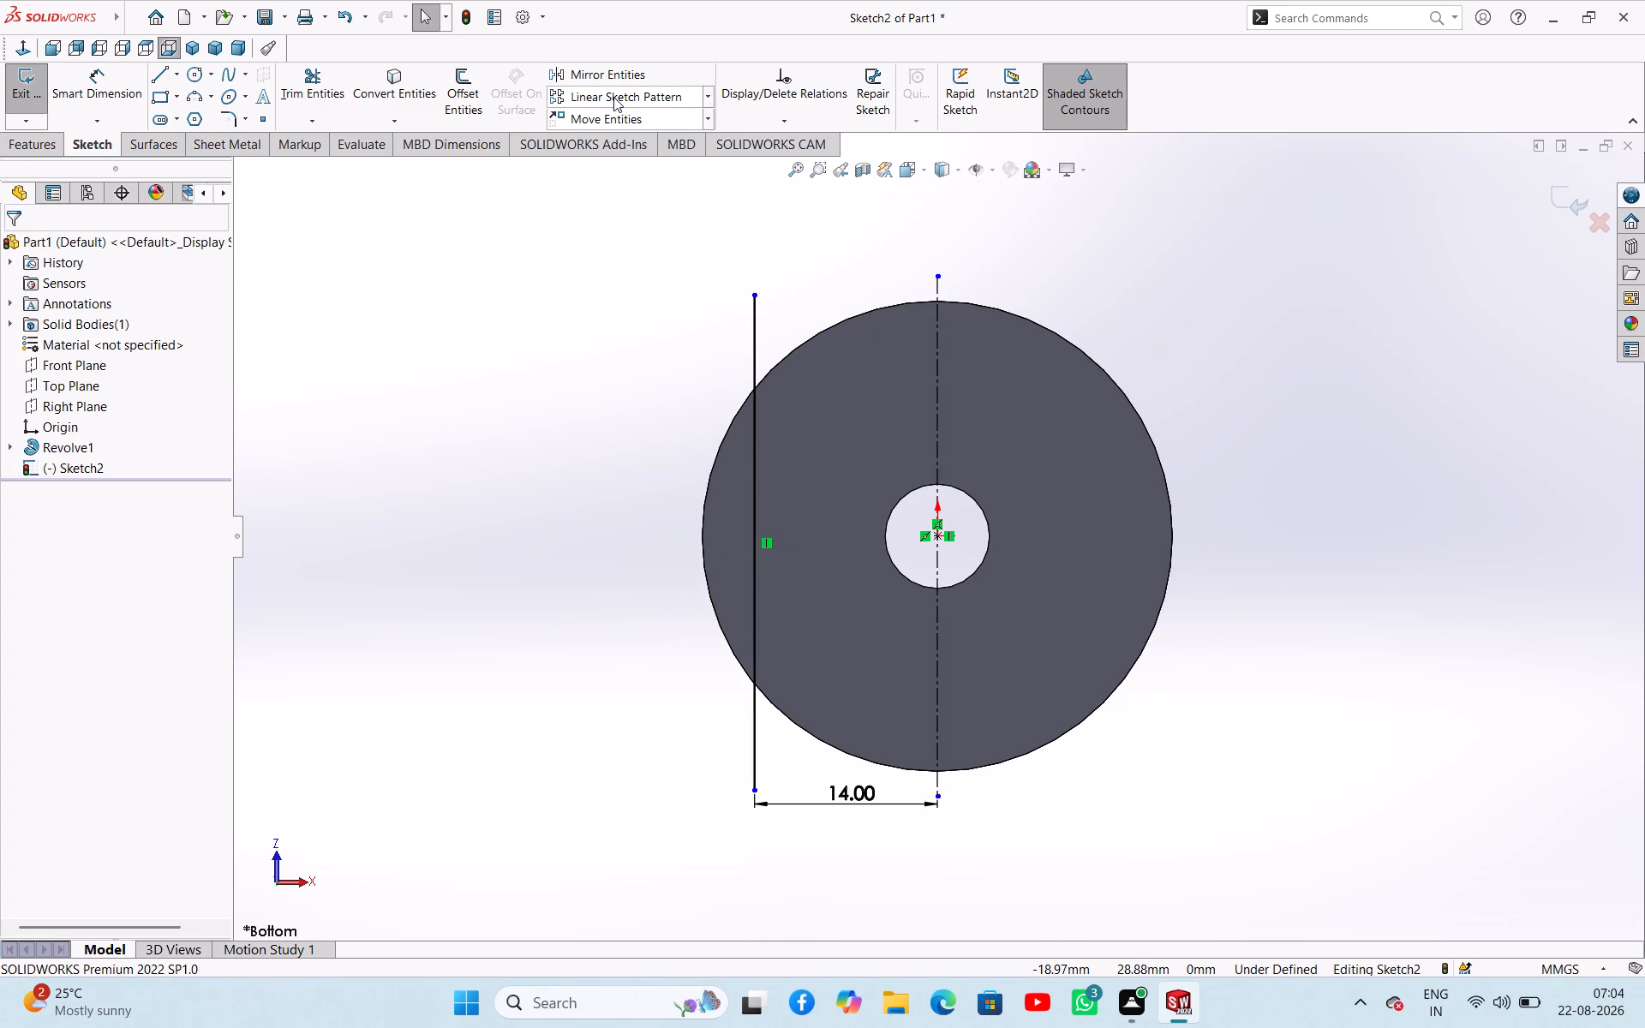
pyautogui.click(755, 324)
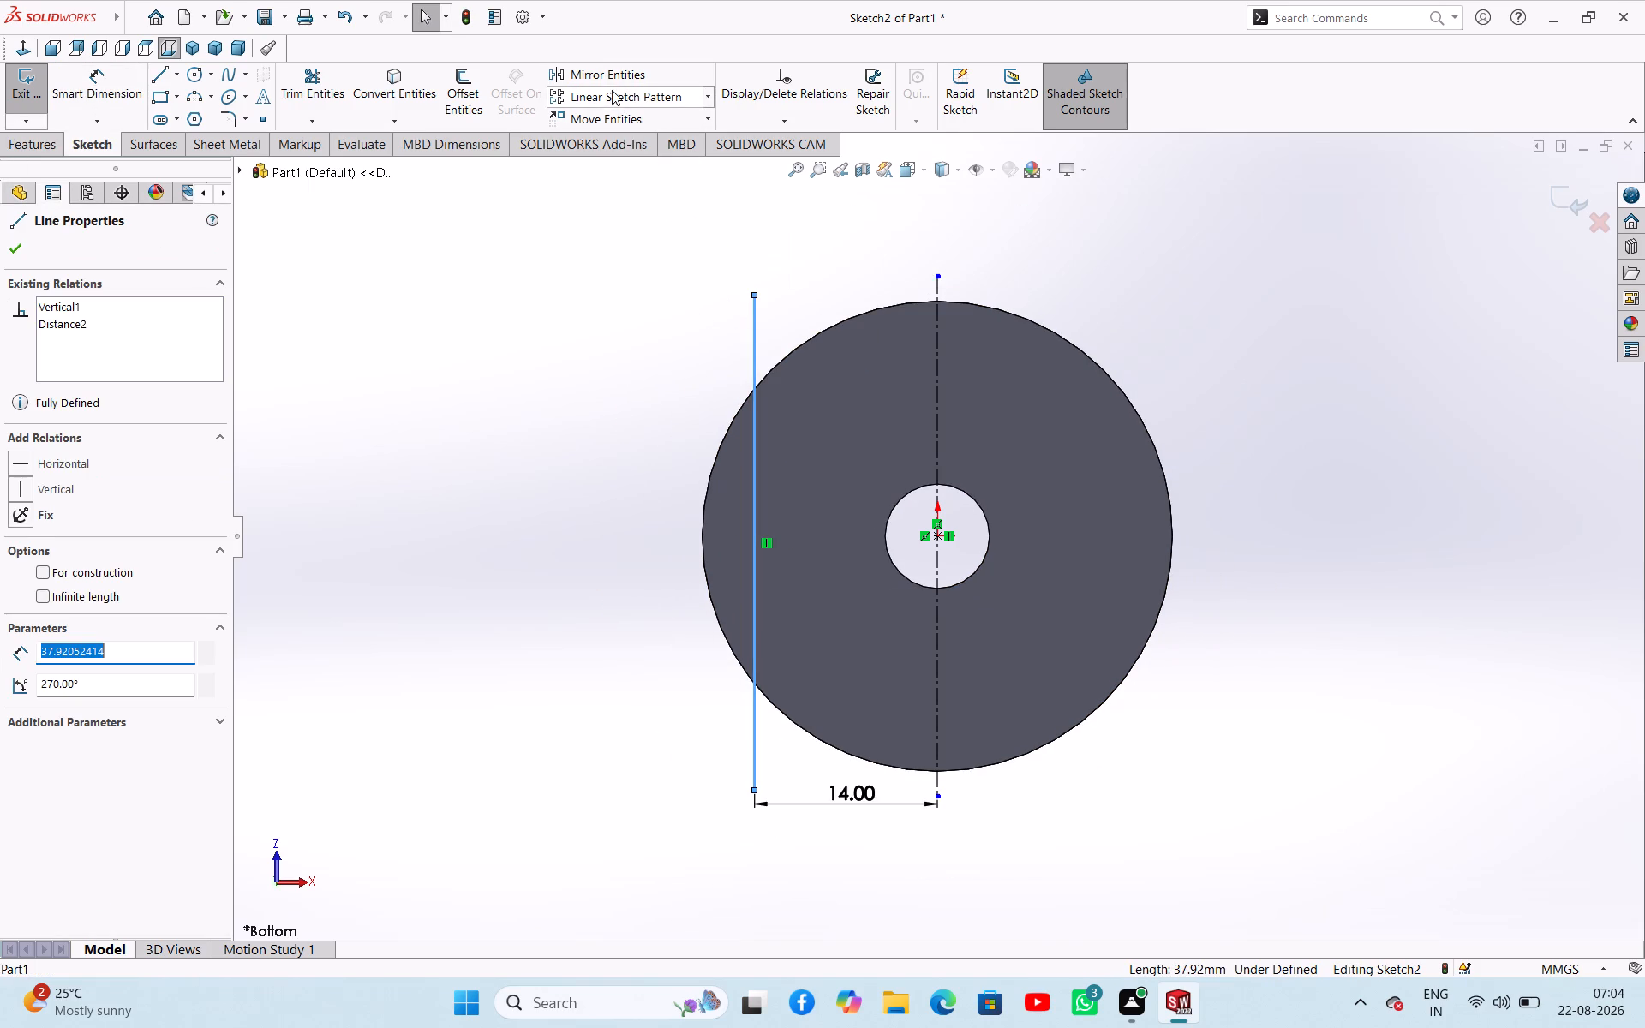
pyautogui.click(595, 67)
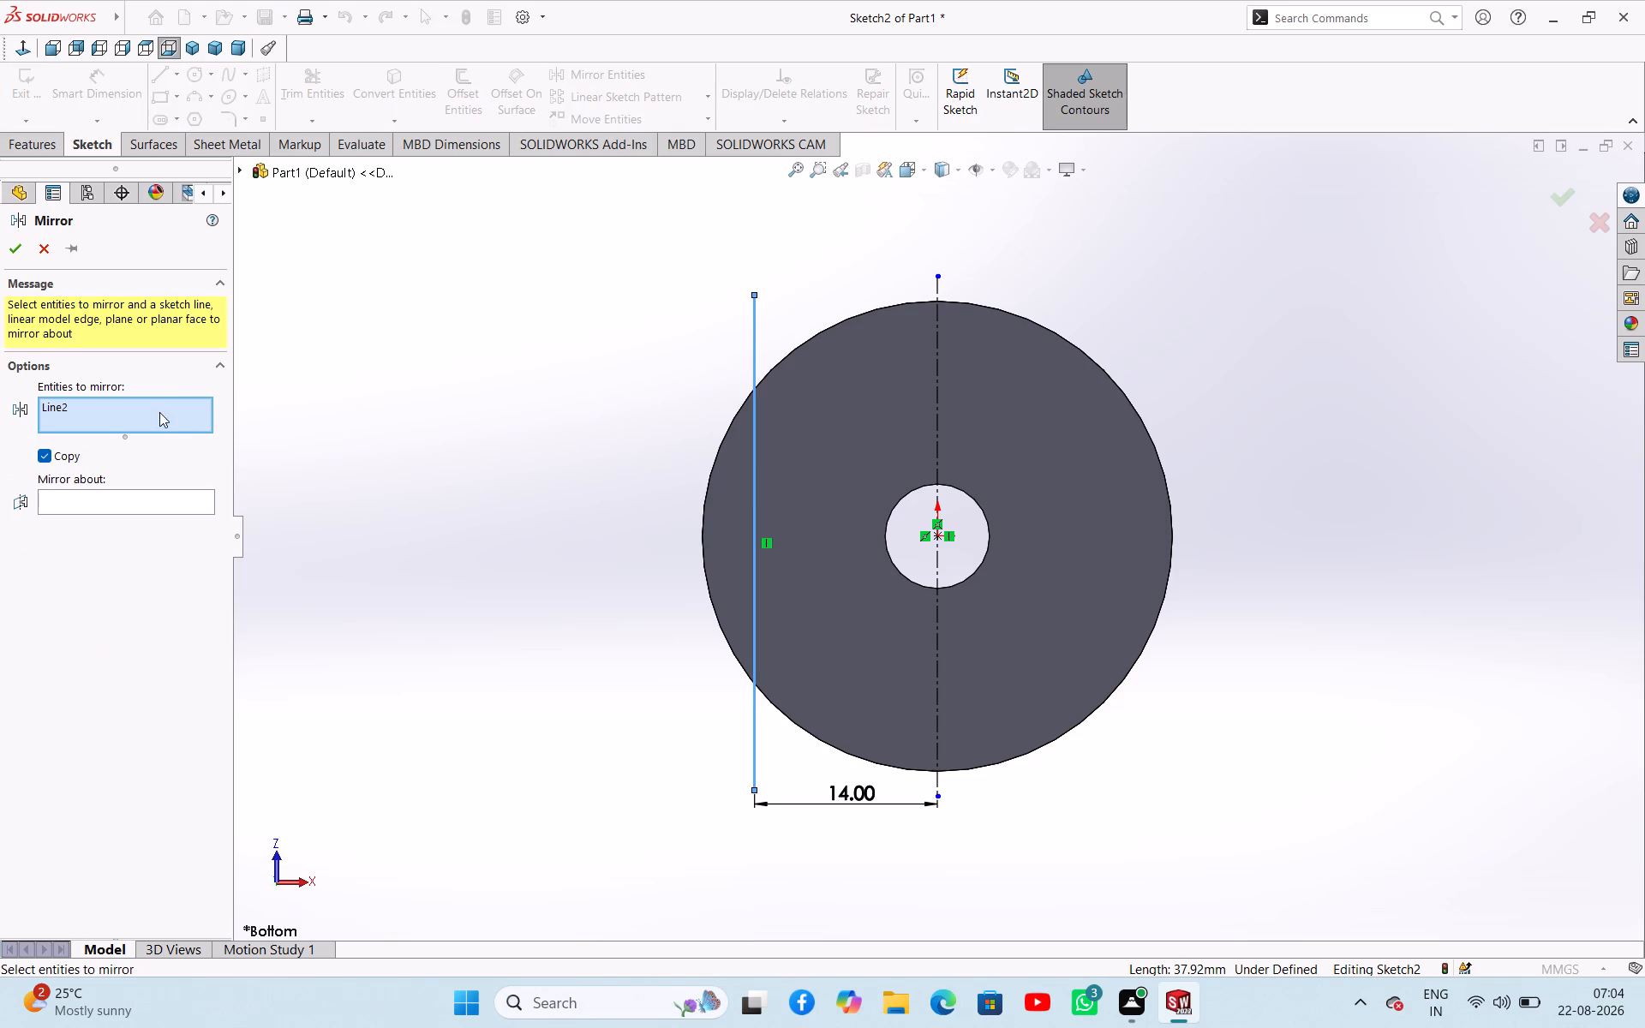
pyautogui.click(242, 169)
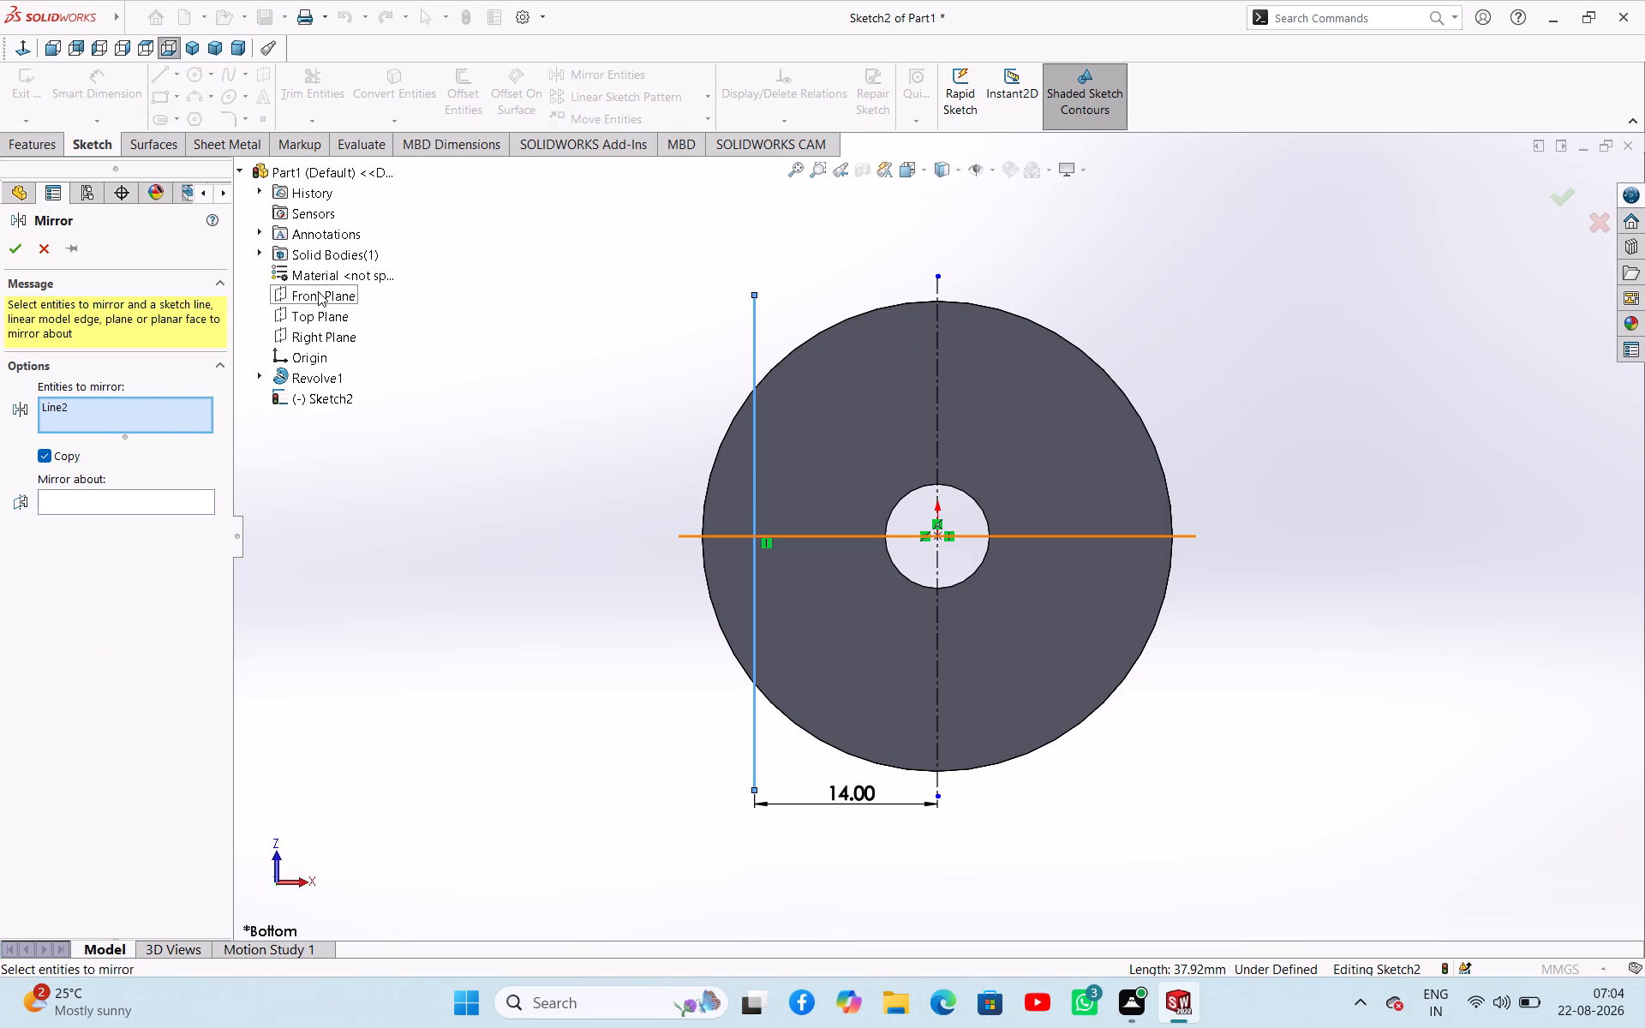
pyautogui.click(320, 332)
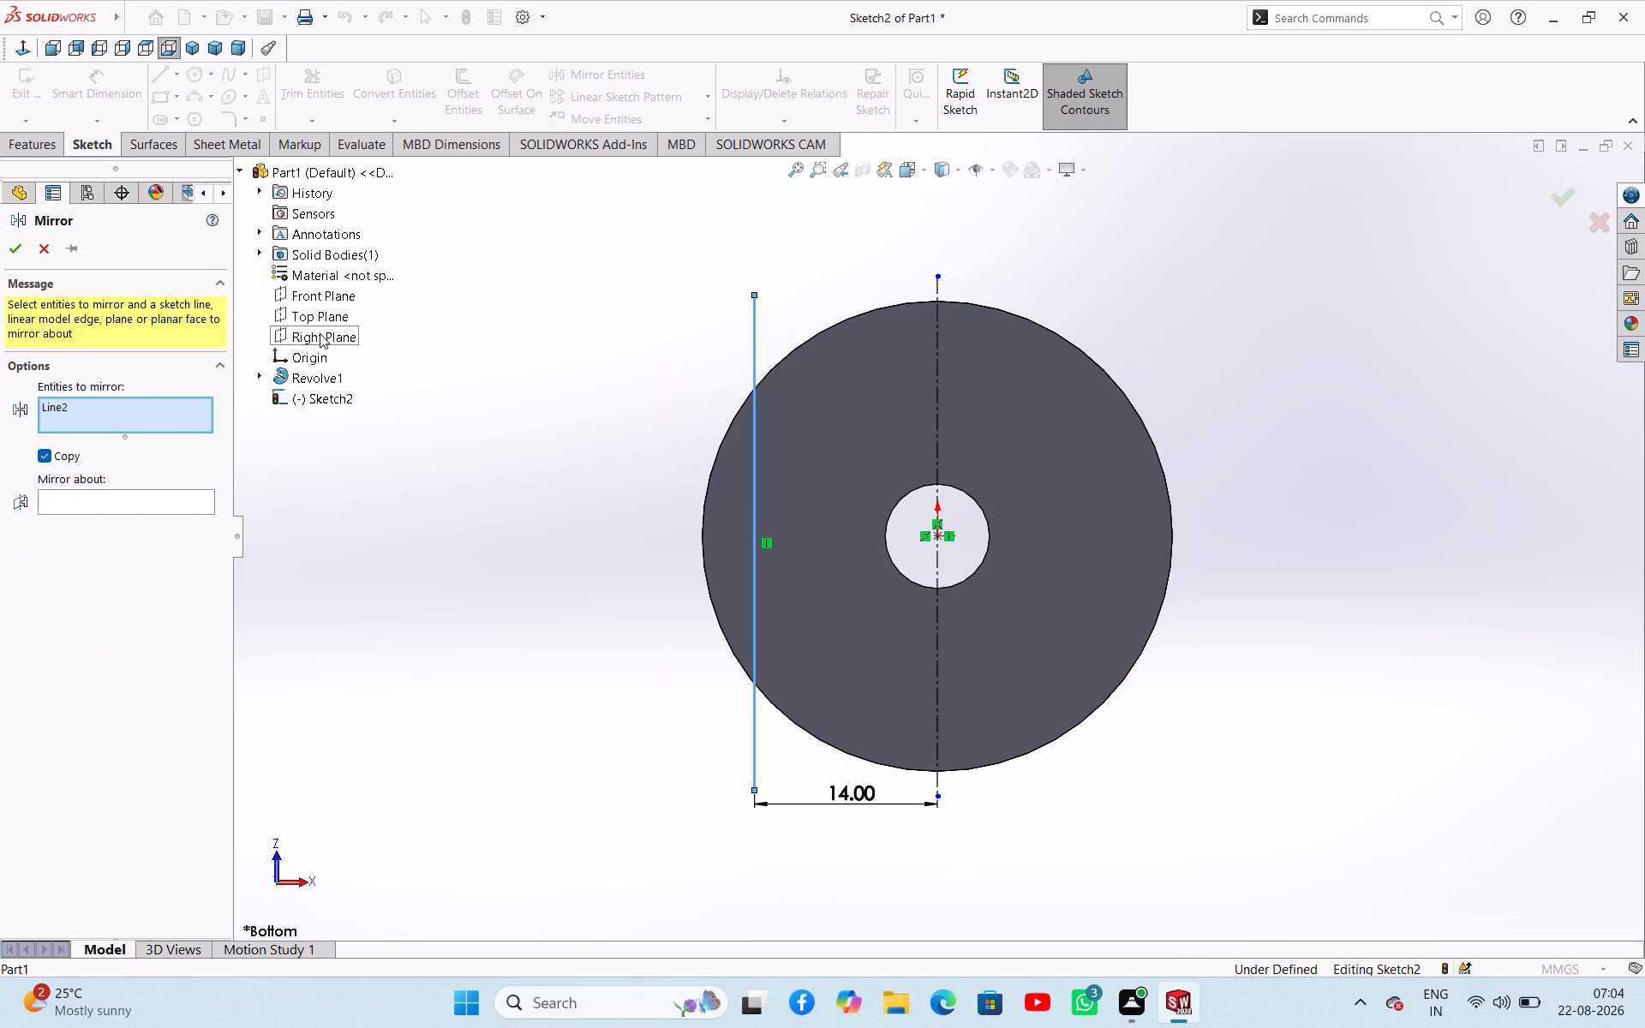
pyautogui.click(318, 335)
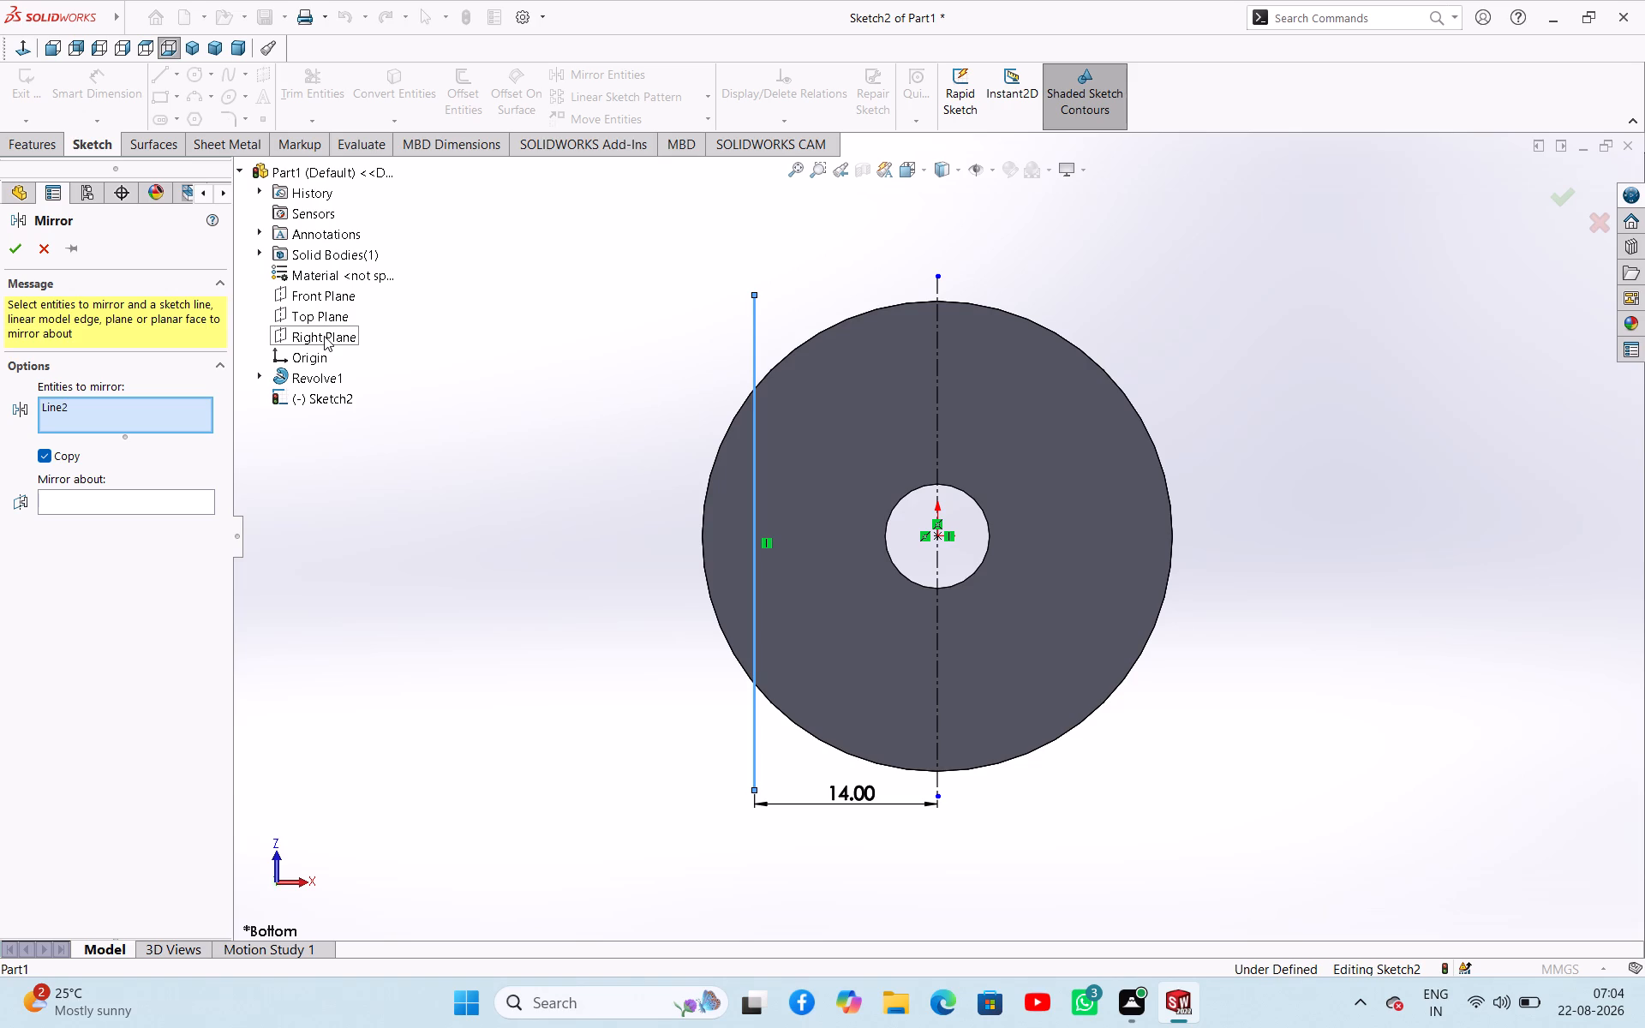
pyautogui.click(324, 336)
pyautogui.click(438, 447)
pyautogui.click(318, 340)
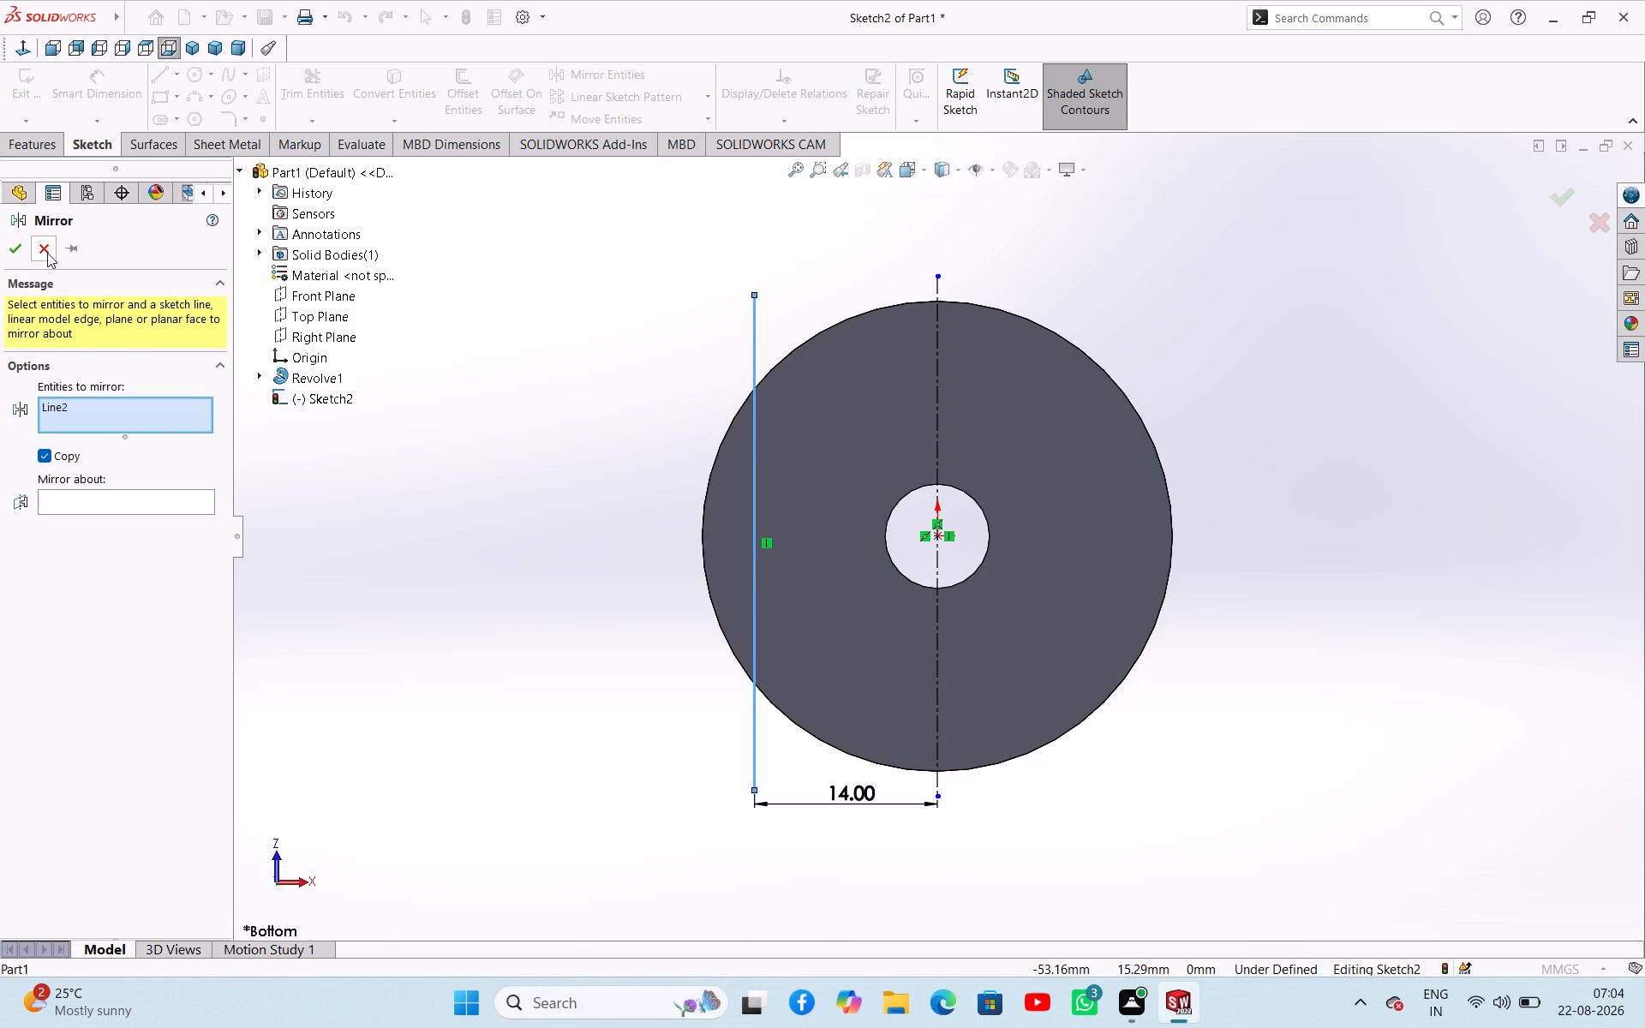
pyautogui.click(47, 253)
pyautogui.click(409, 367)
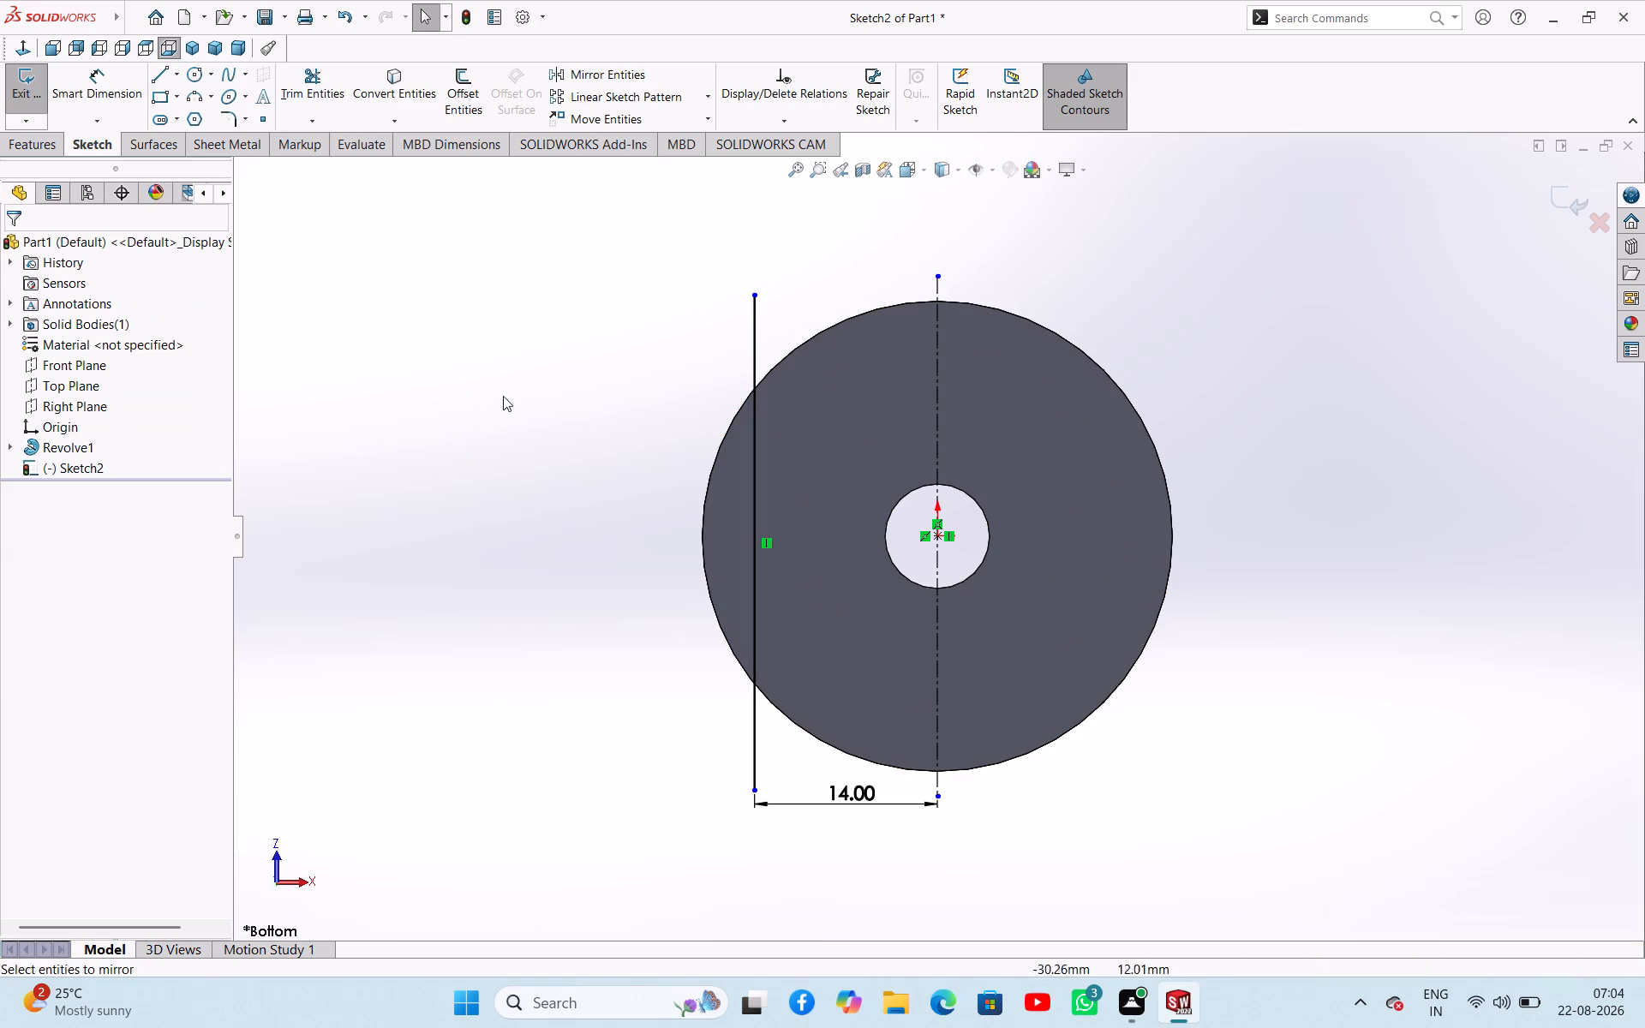
# Sketch a second vertical line about 39 mm long across the face, about 9 mm right of the centerline.
pyautogui.click(161, 81)
pyautogui.click(1057, 292)
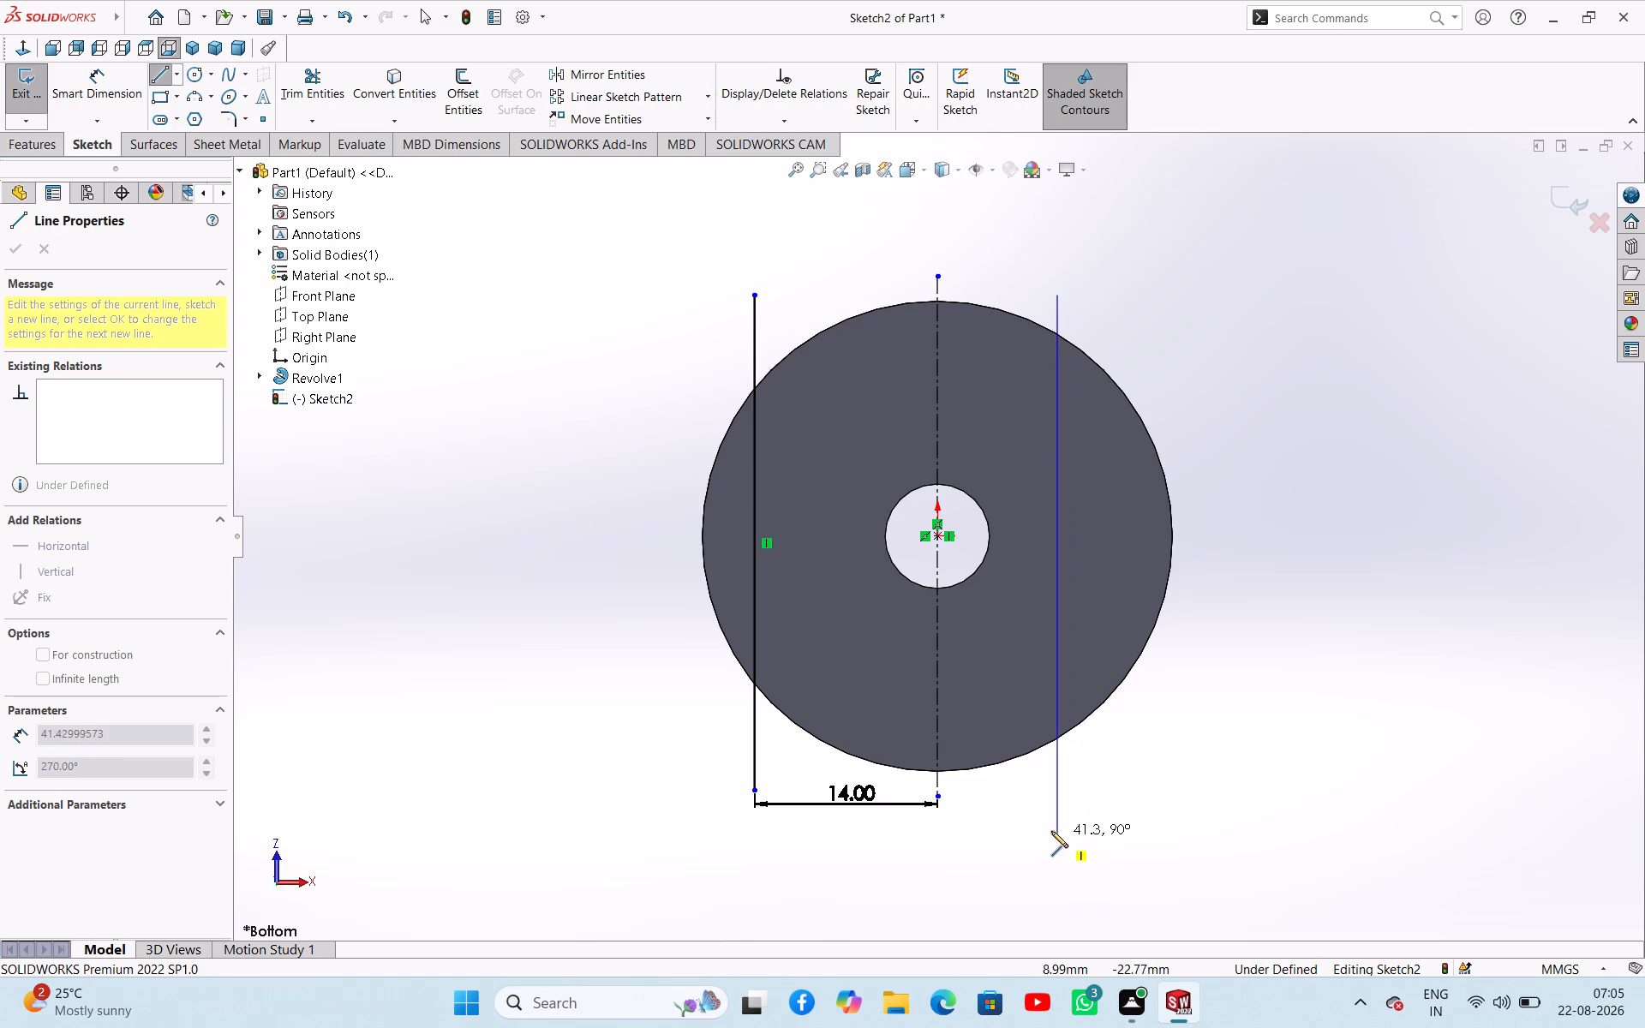
pyautogui.click(1062, 806)
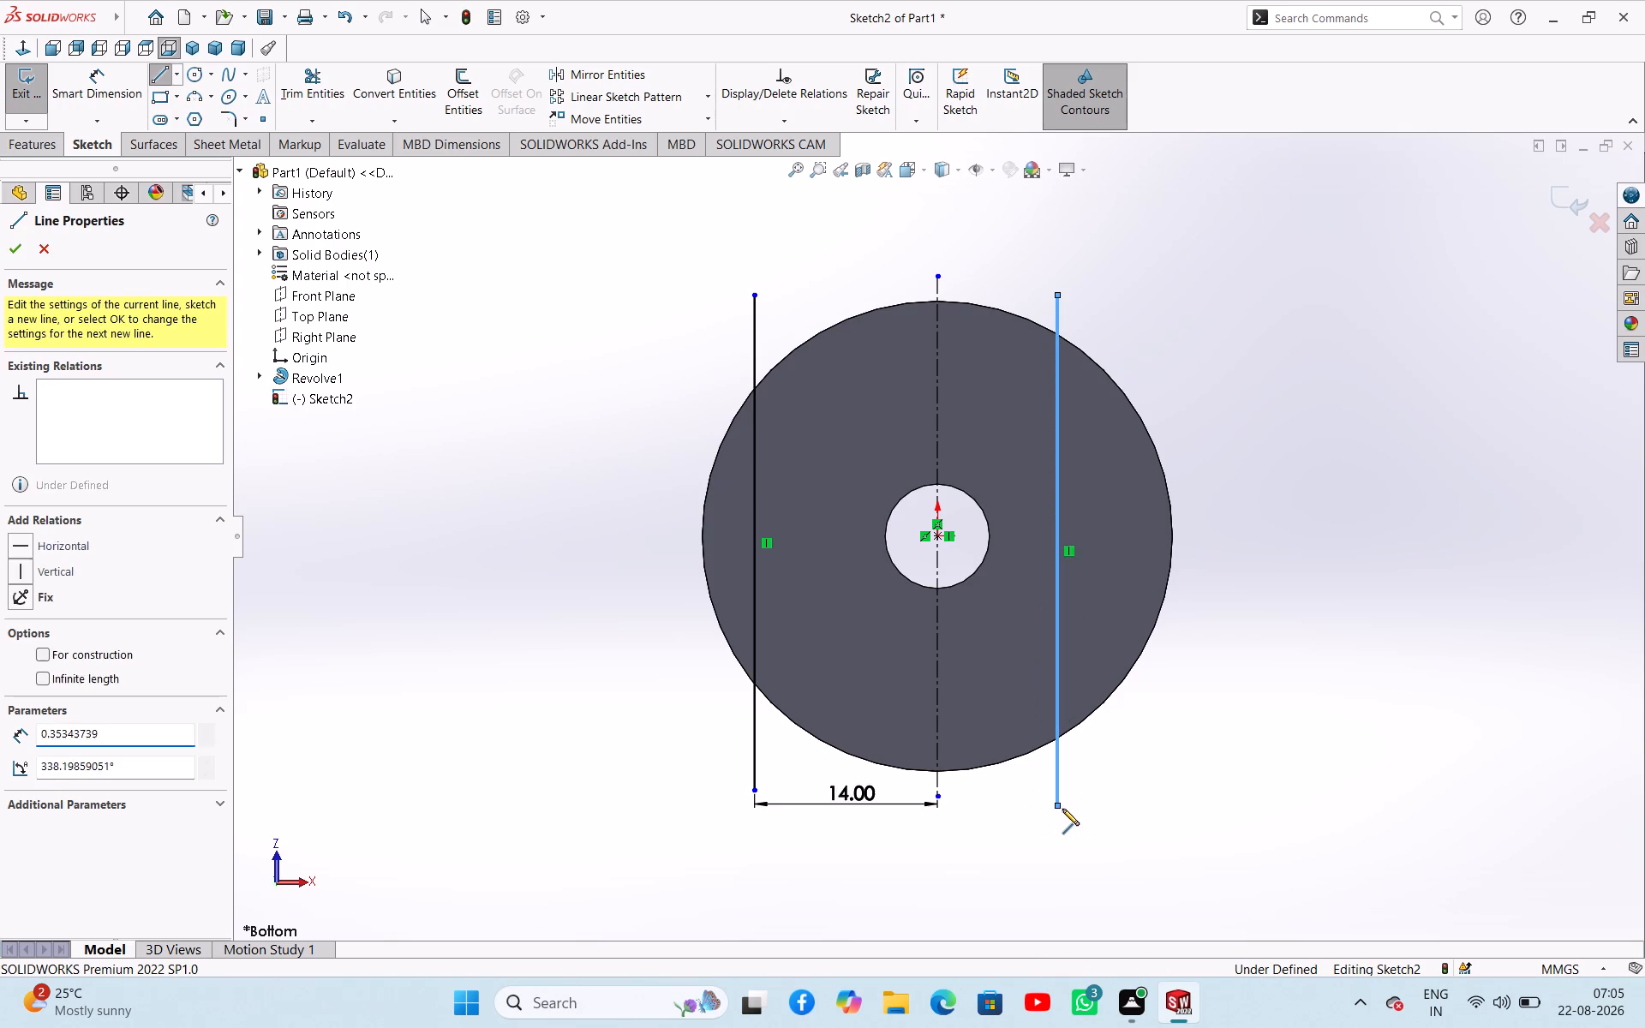
pyautogui.rightClick(1092, 809)
pyautogui.click(1116, 814)
# Dimension the distance between the second vertical line and the centerline as 14 mm.
pyautogui.moveTo(1130, 830); pyautogui.dragTo(1138, 728, button='right')
pyautogui.click(1062, 772)
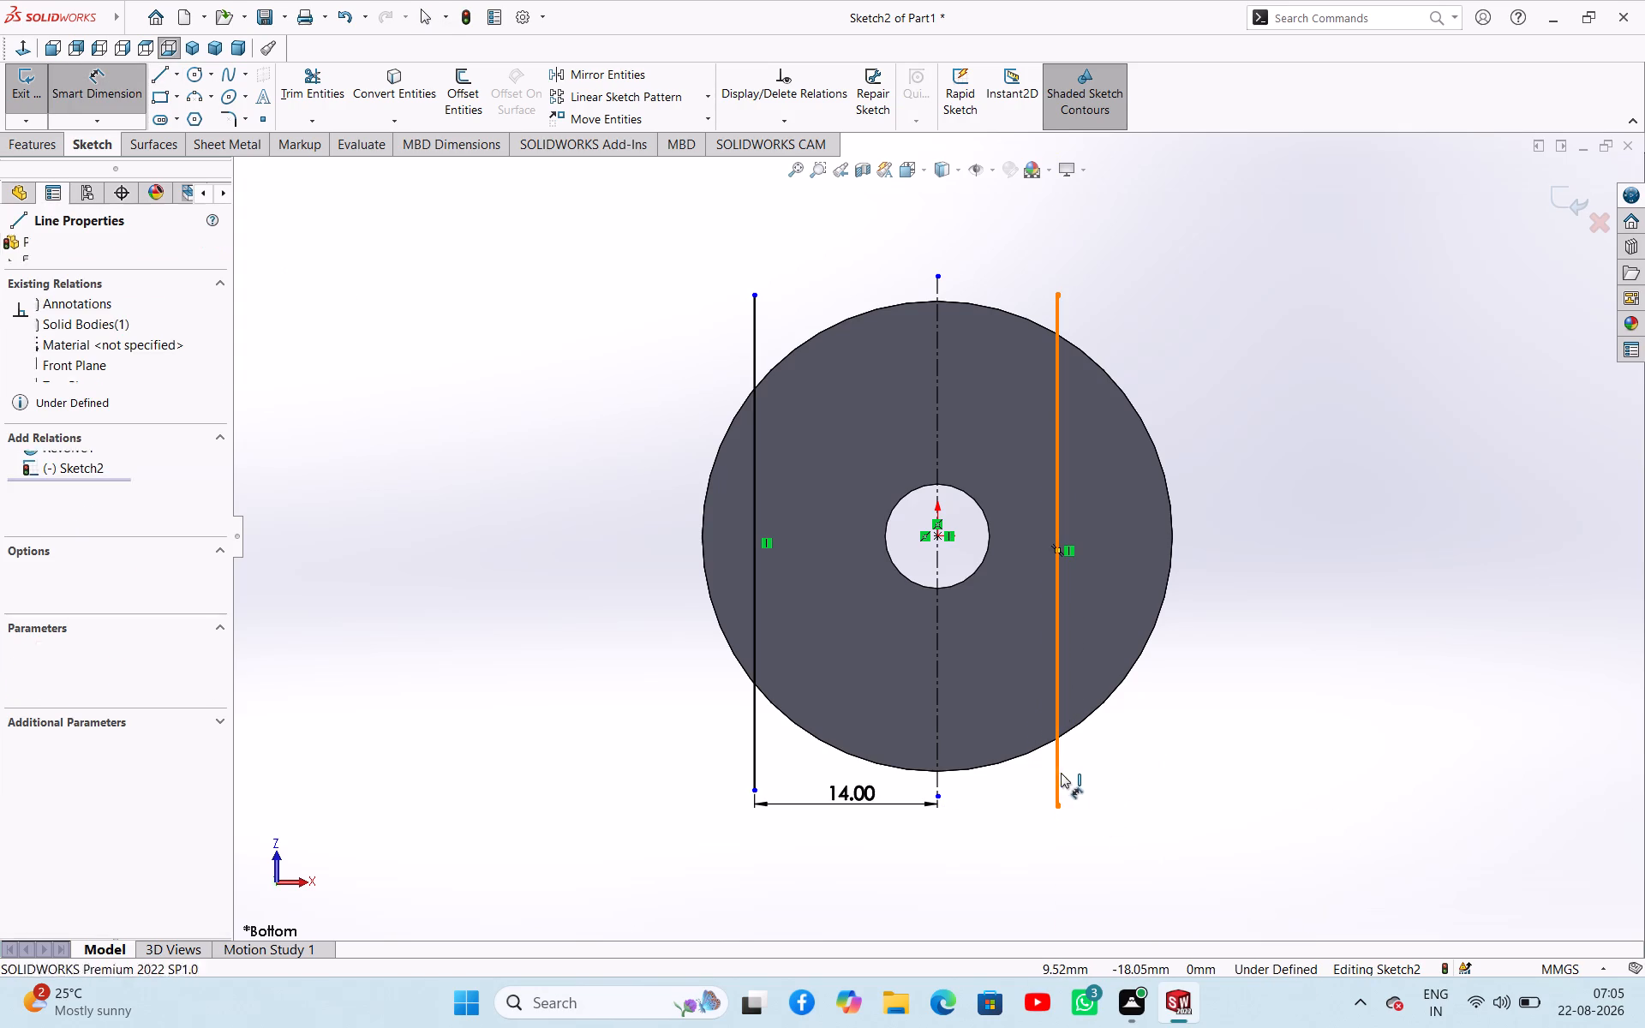
pyautogui.click(939, 786)
pyautogui.click(1010, 823)
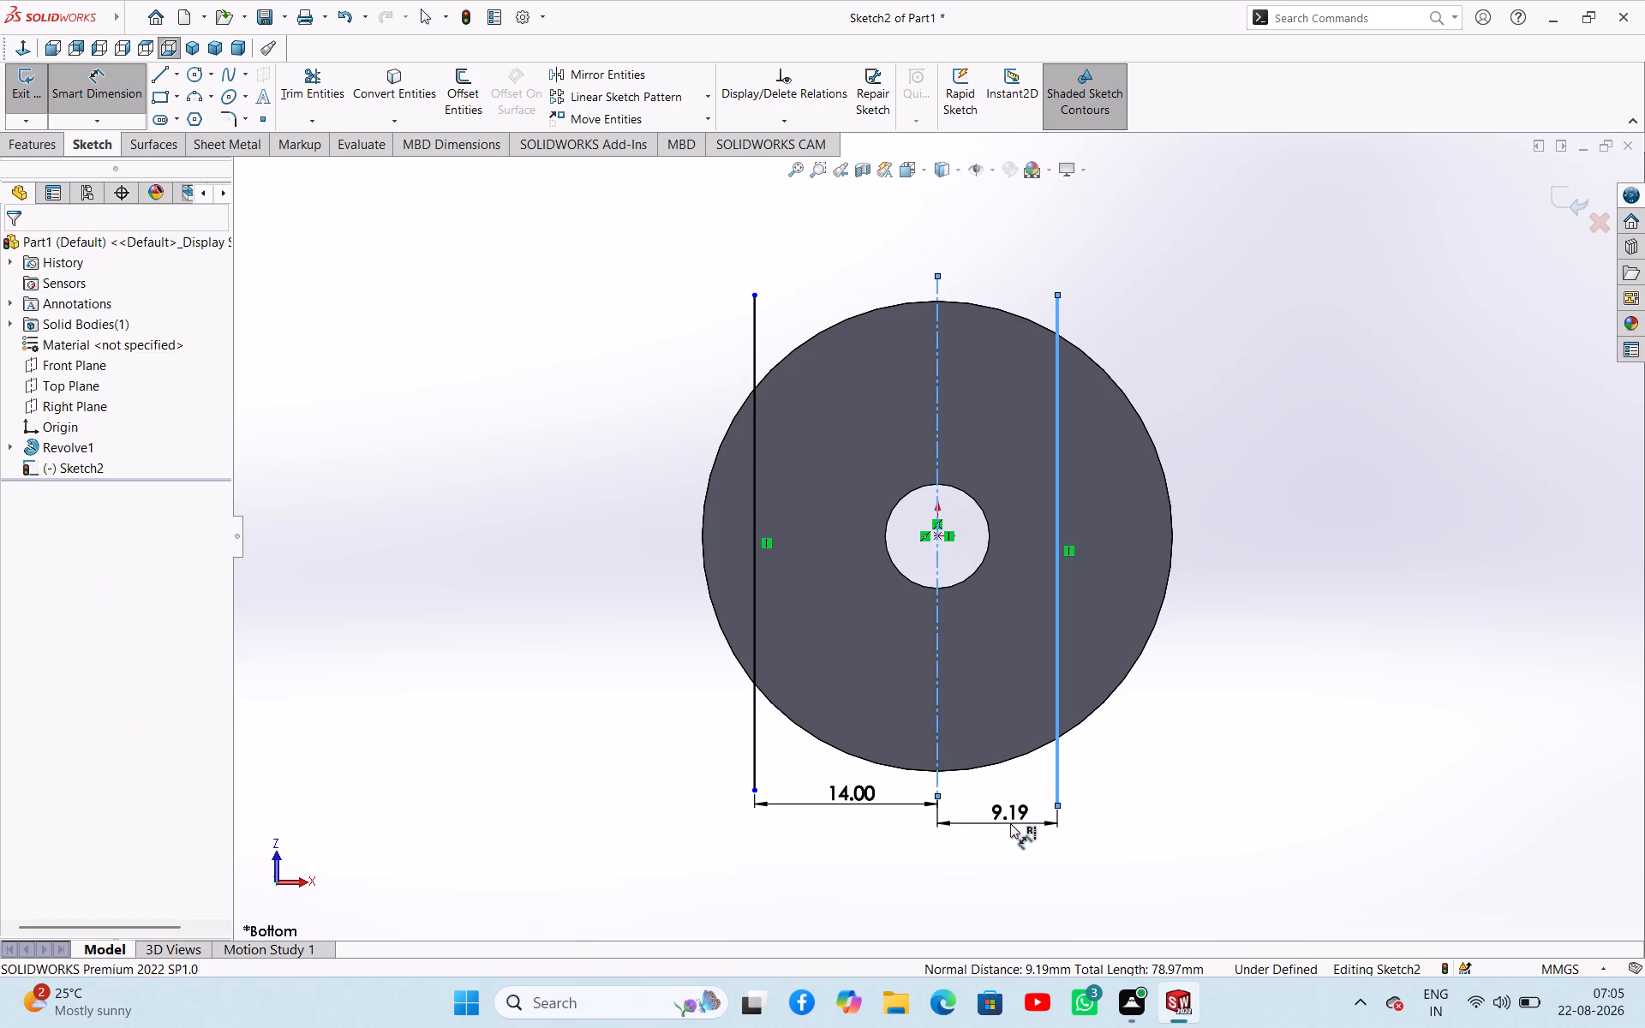
pyautogui.write('14')
pyautogui.press('Return')
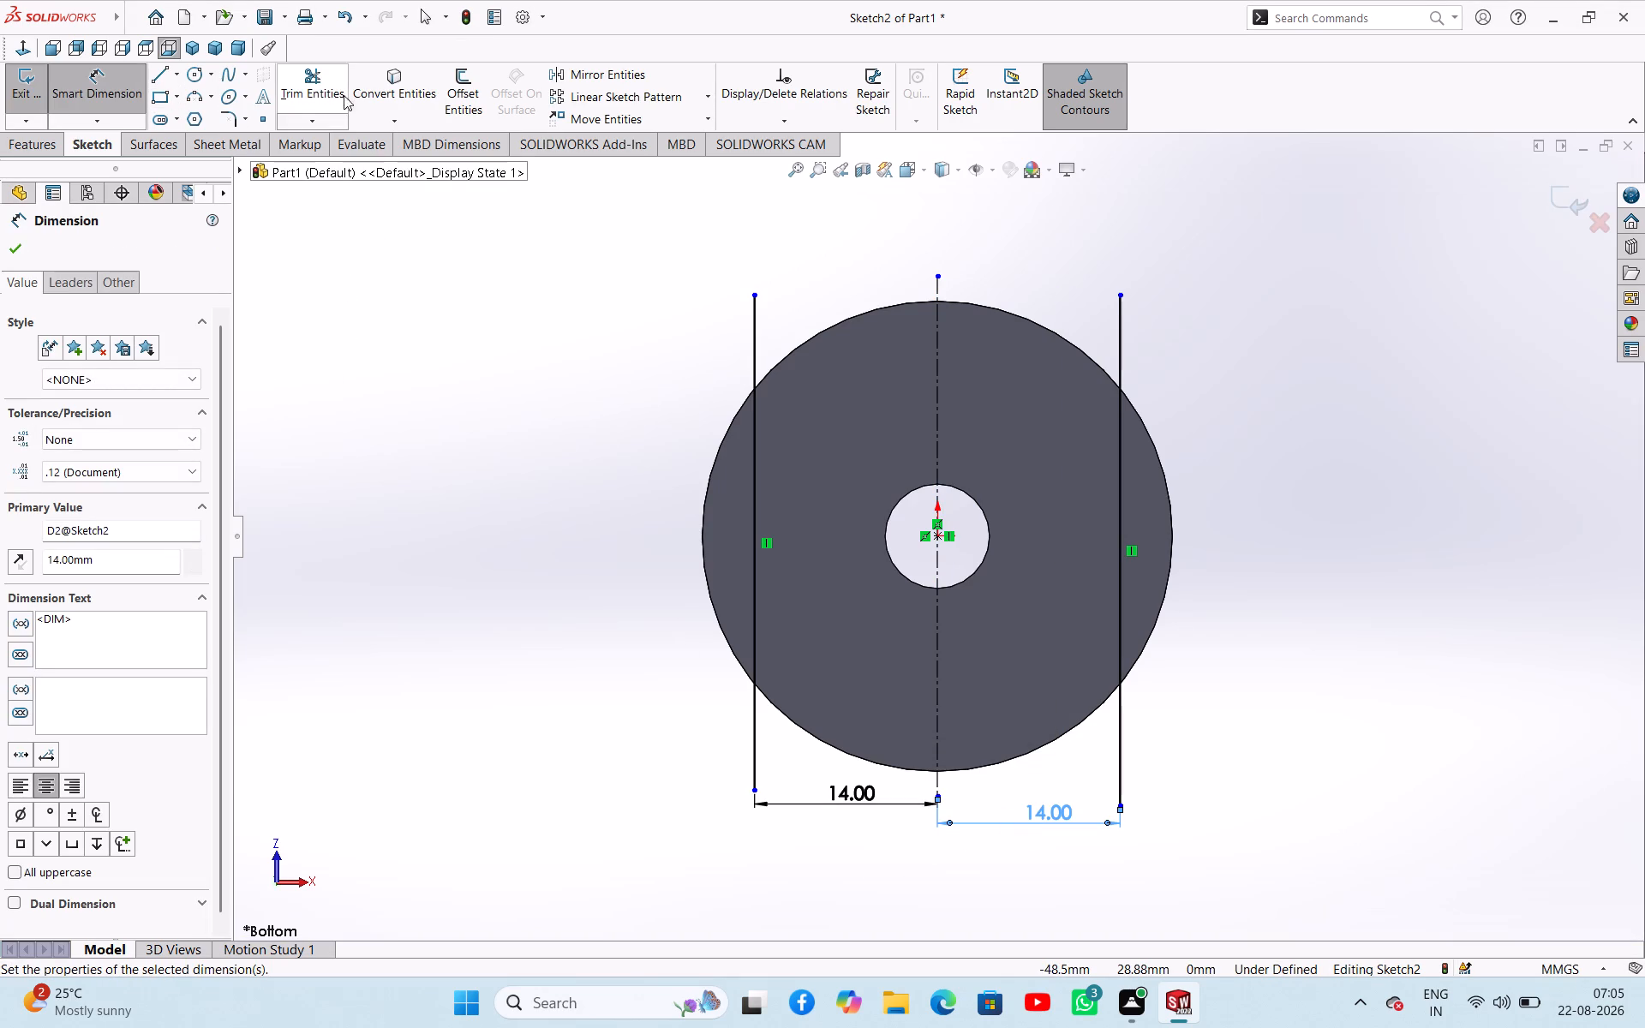
# Convert the bottom face's outer circular edge into sketch geometry by selecting the face.
pyautogui.click(392, 93)
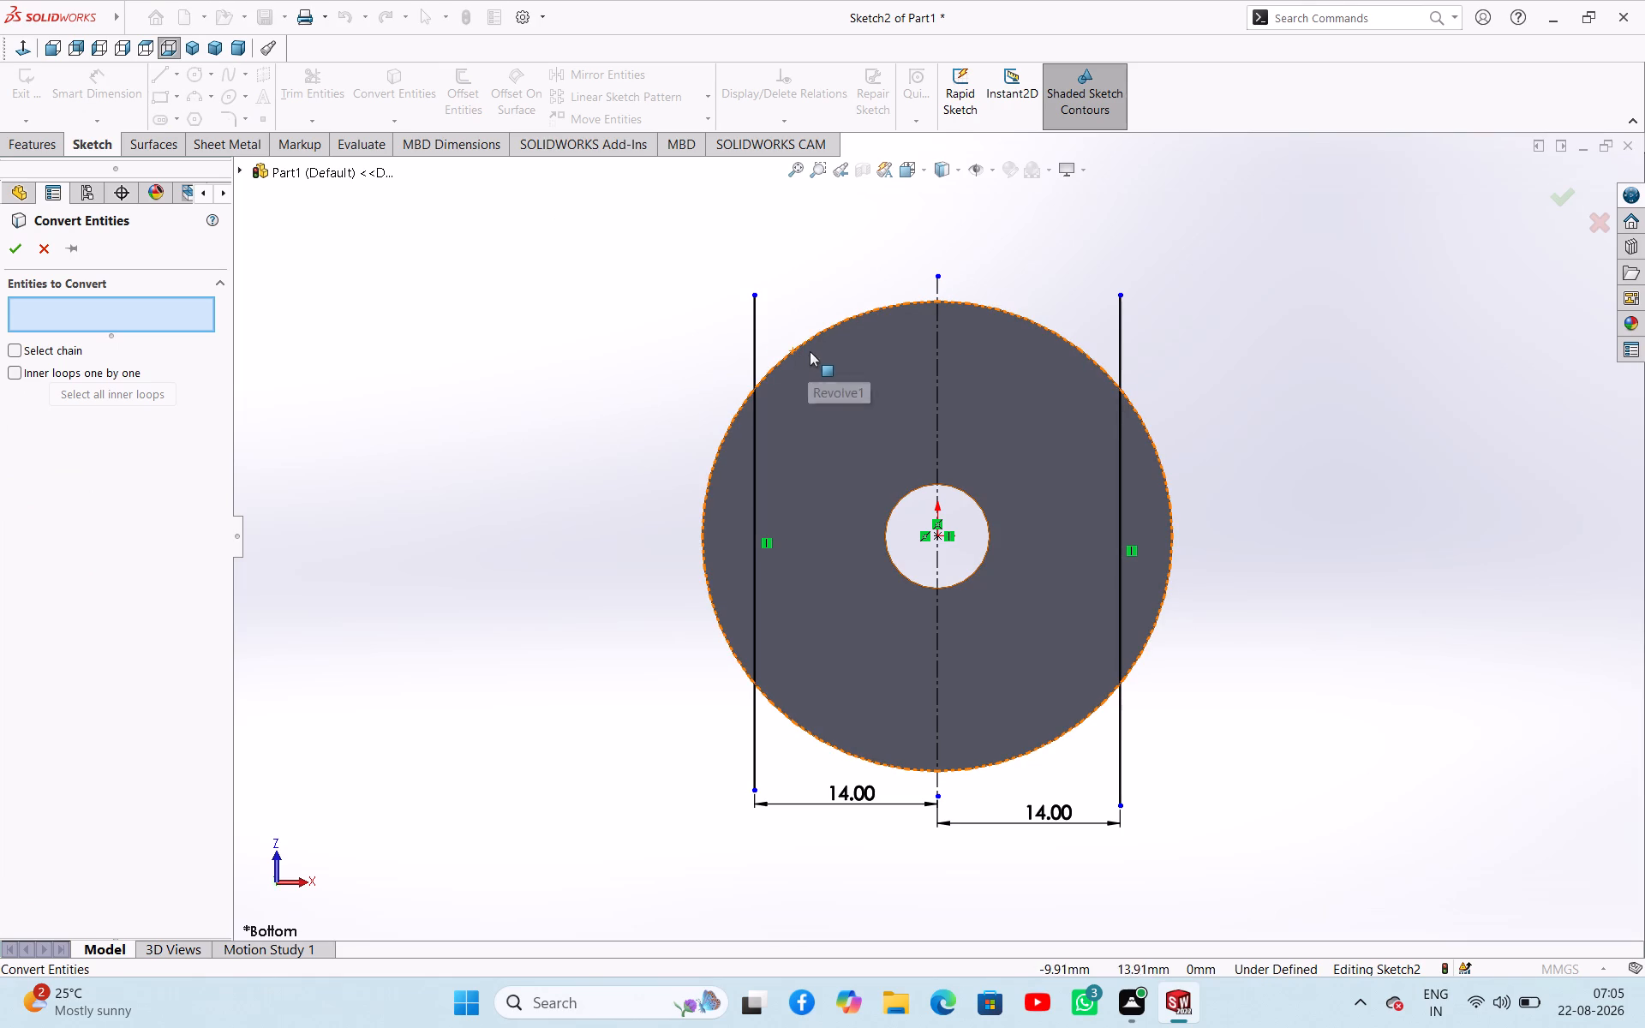
pyautogui.click(811, 344)
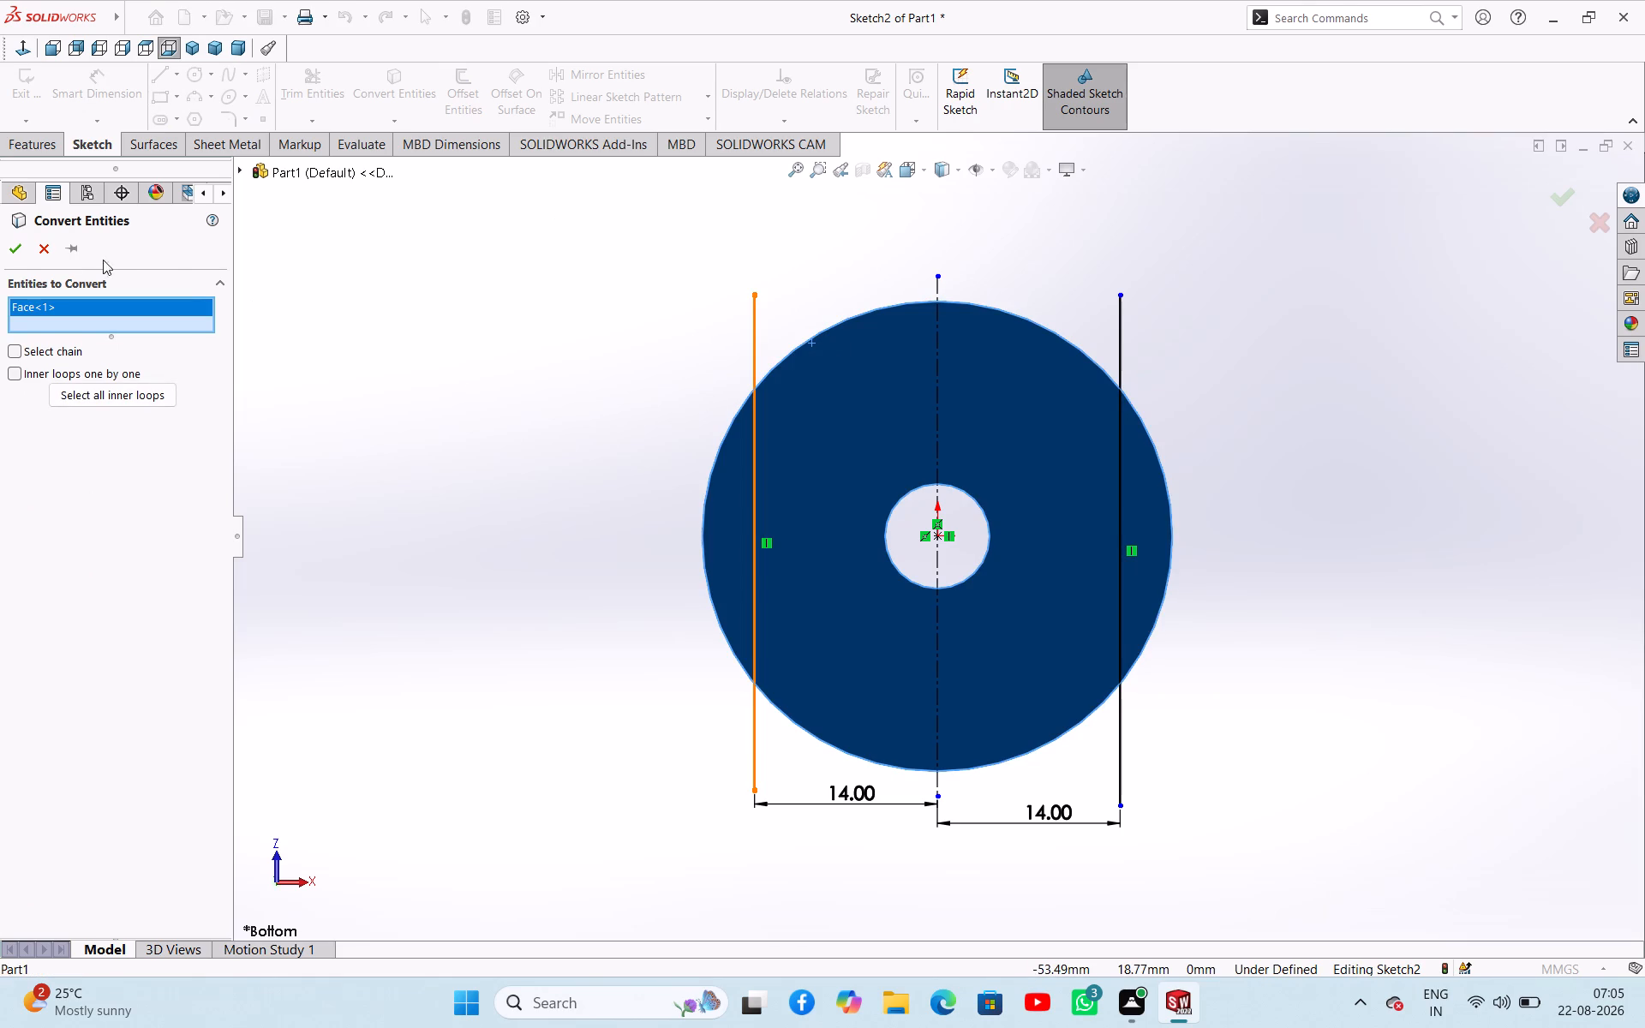
pyautogui.click(27, 252)
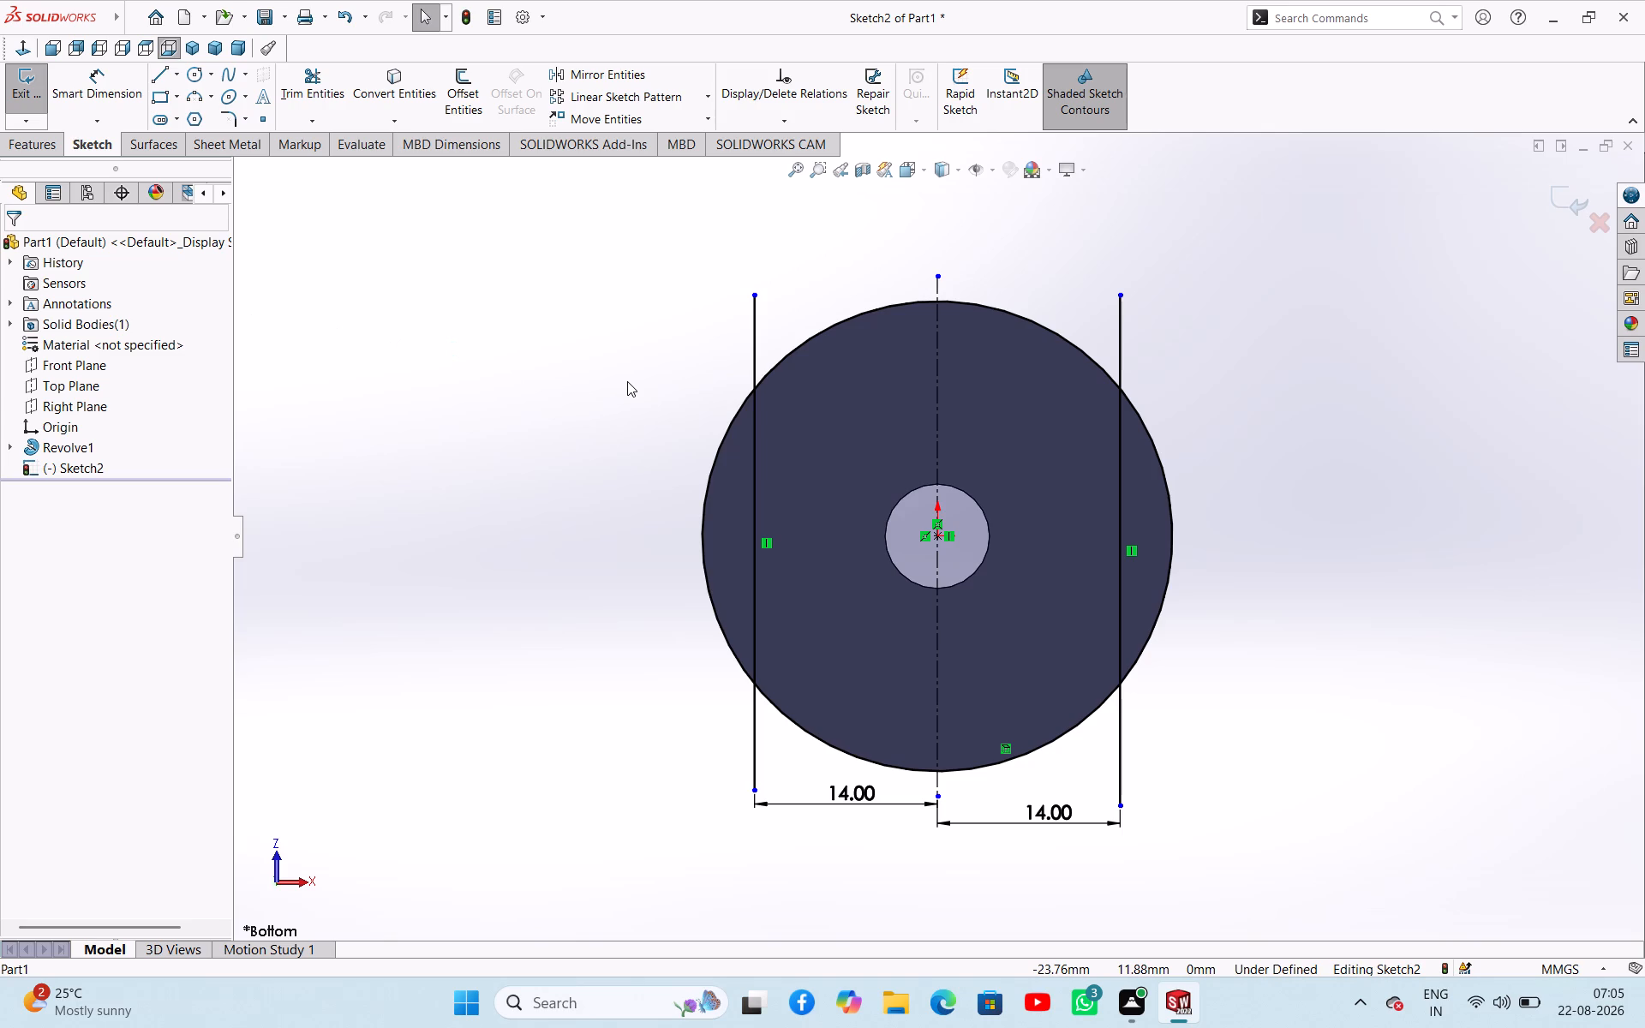
# Power-trim the line overhangs and the circle's upper and lower arcs, leaving two closed side segments outside the vertical lines, and exit the sketch.
pyautogui.moveTo(572, 296); pyautogui.dragTo(651, 406, button='middle')
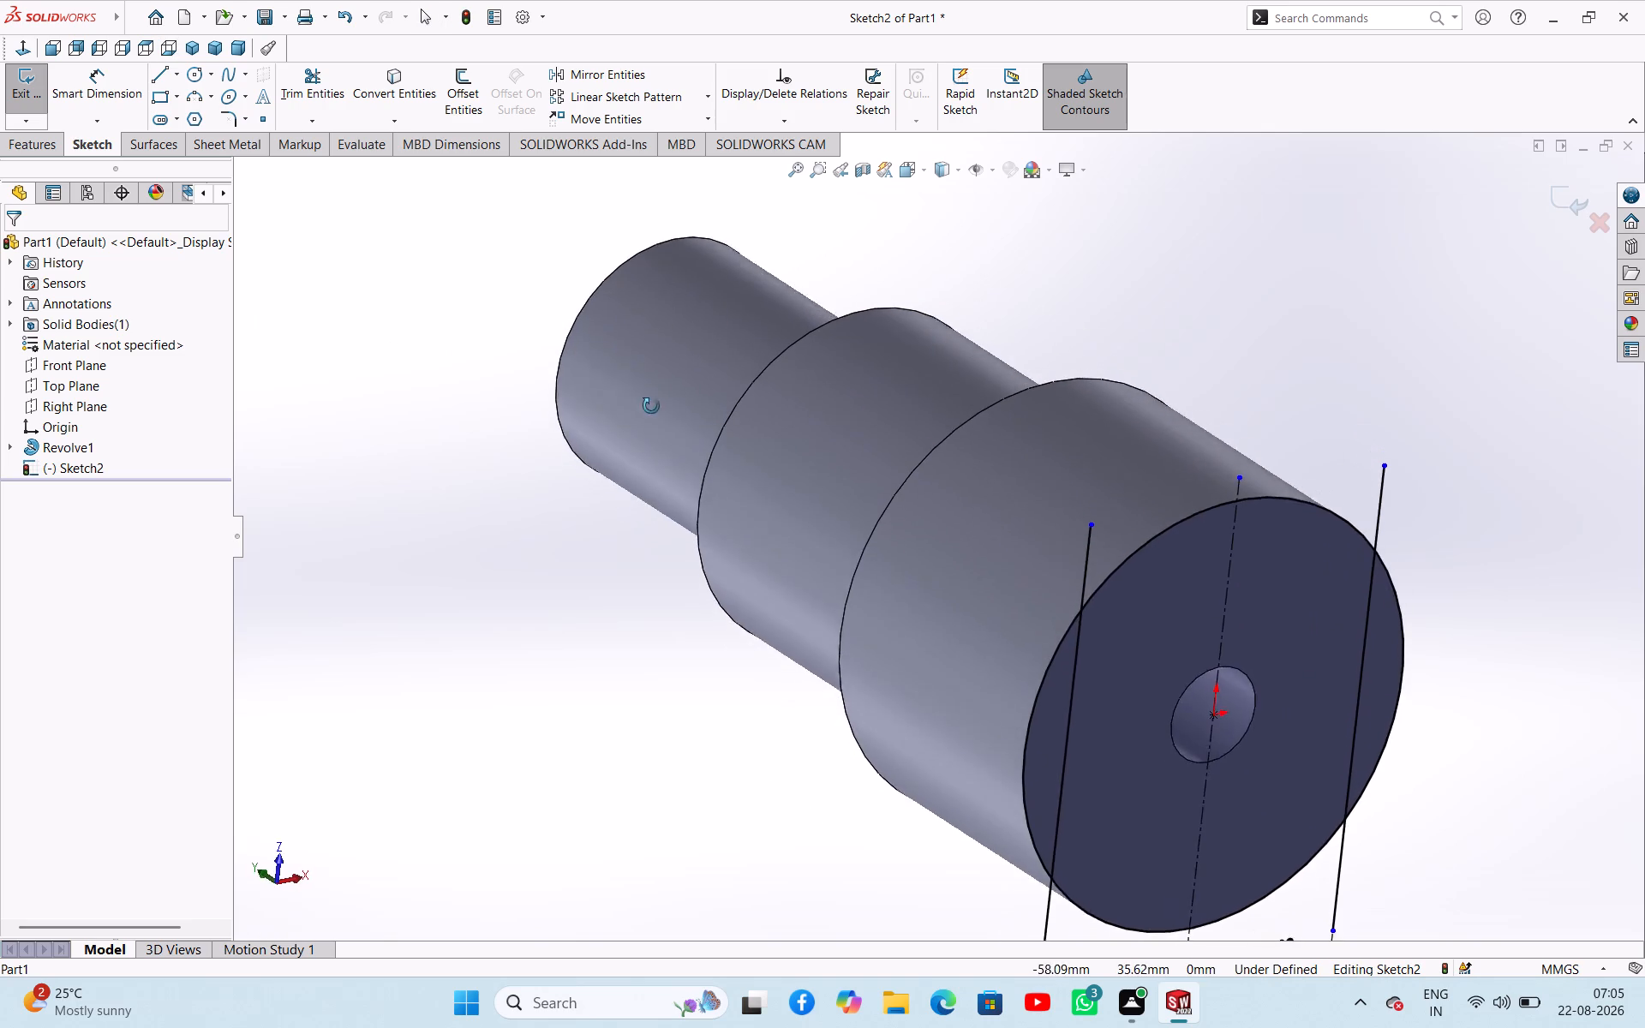
pyautogui.moveTo(651, 406); pyautogui.dragTo(607, 370, button='middle')
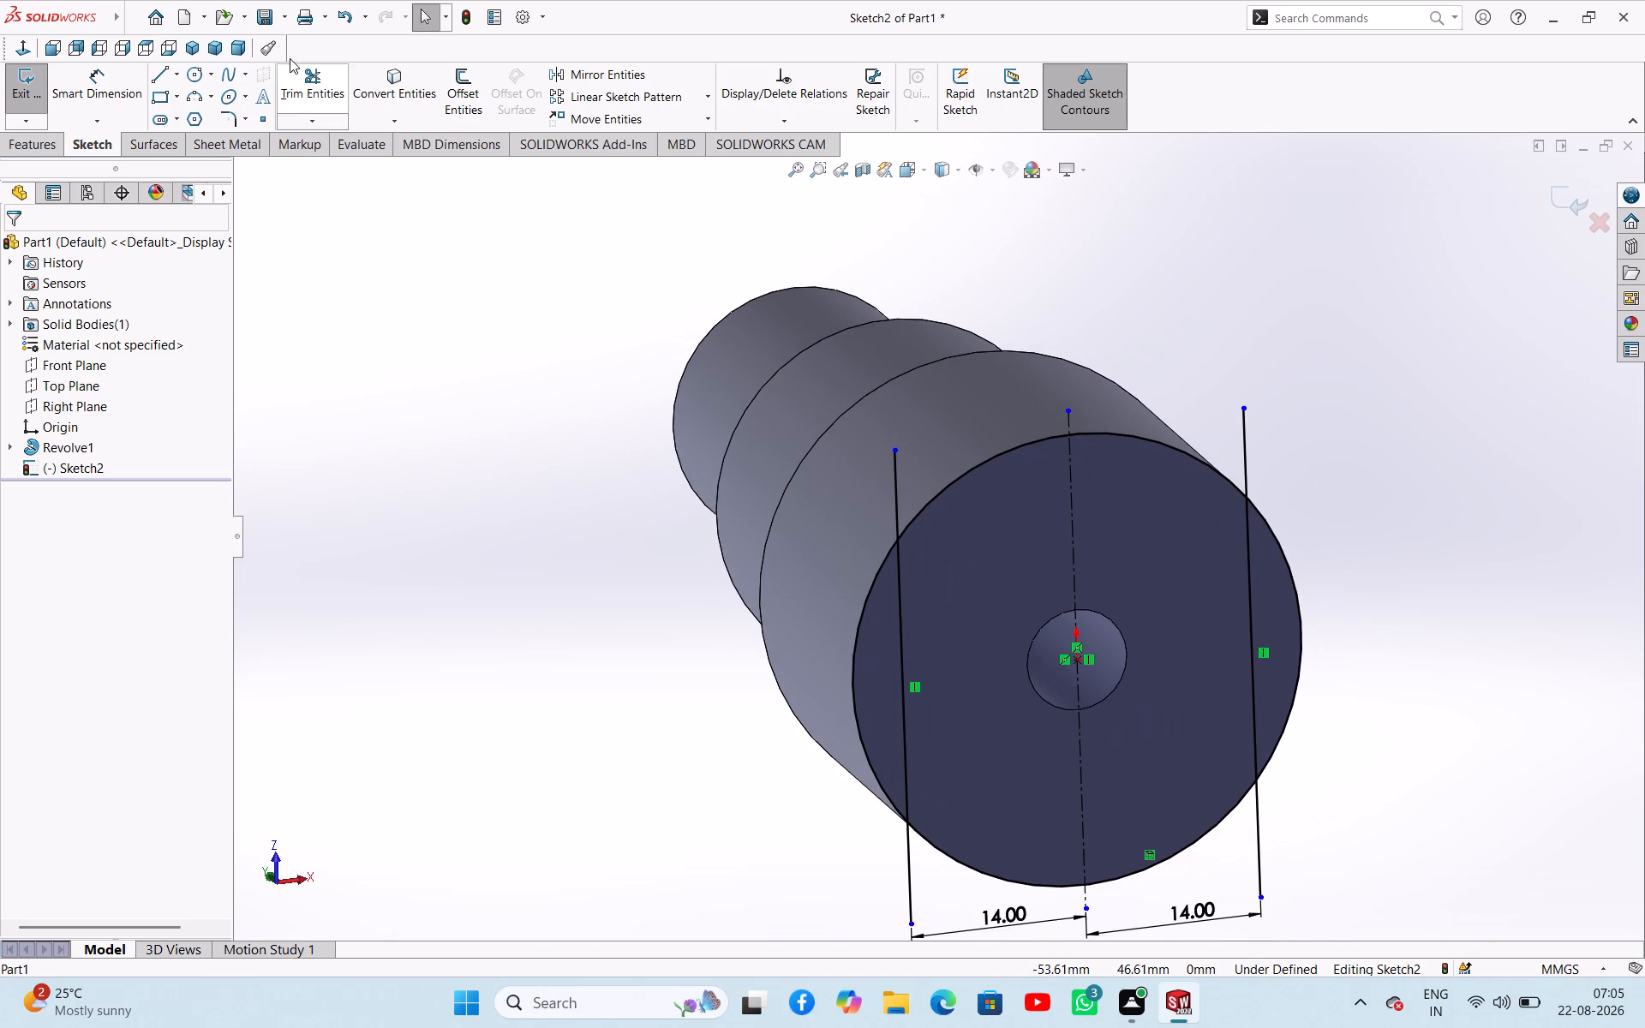
pyautogui.moveTo(316, 81); pyautogui.dragTo(327, 77)
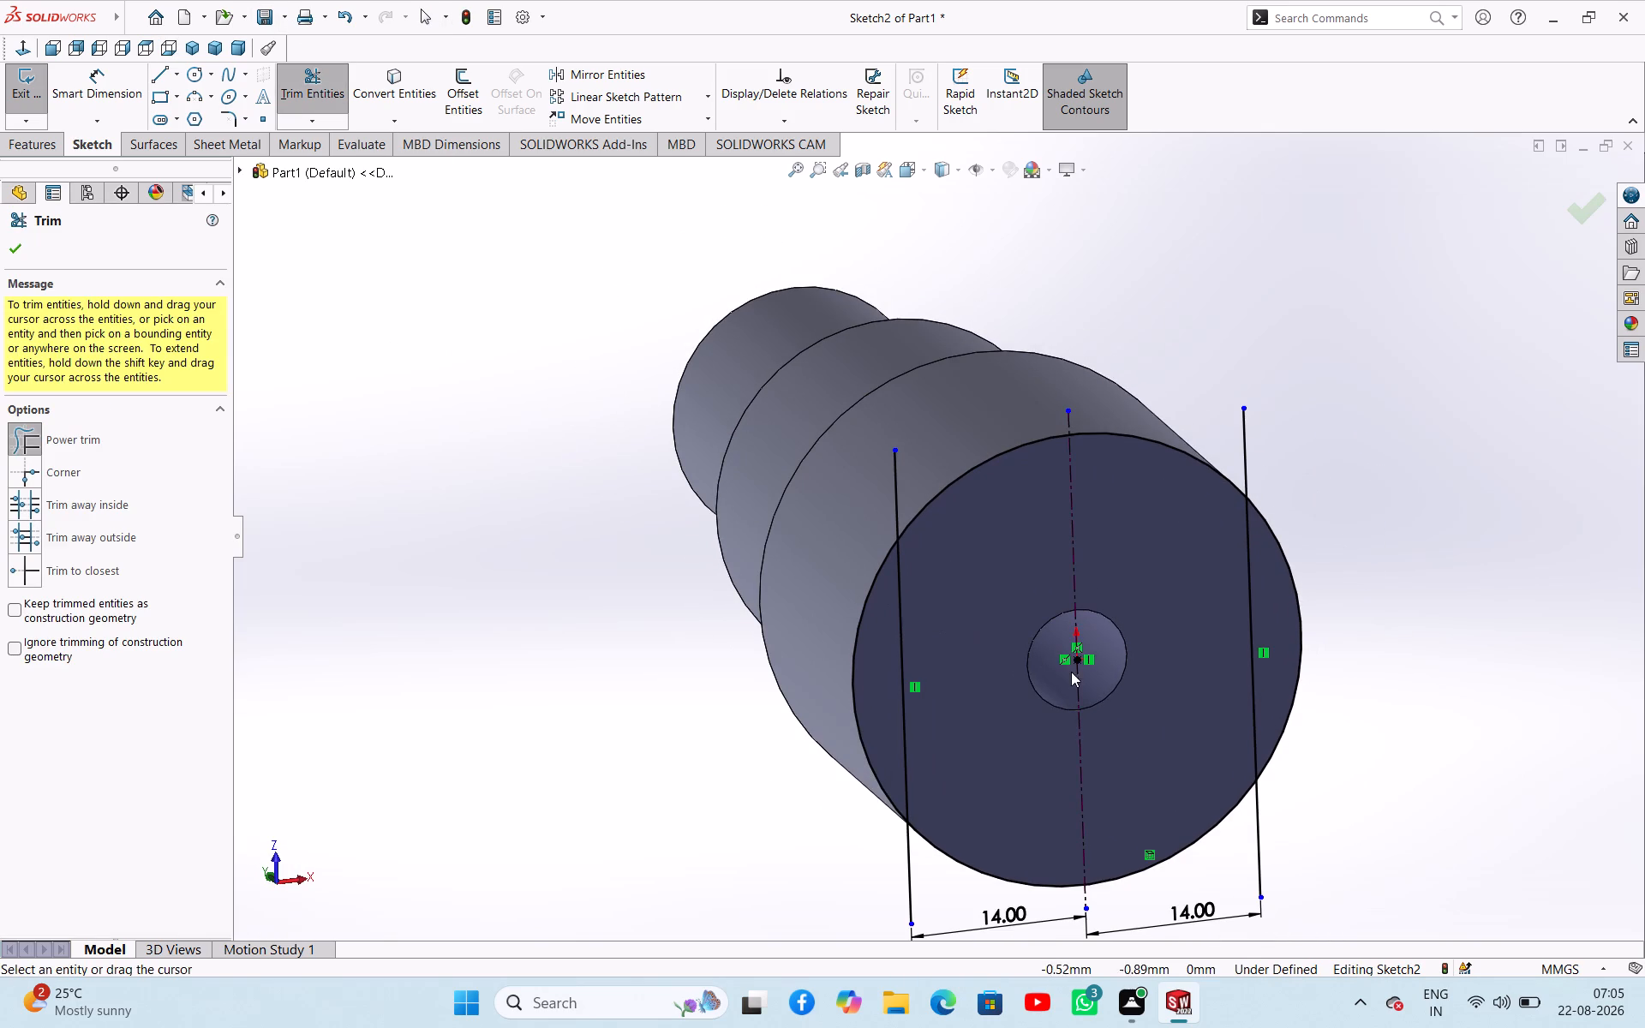
pyautogui.moveTo(884, 505); pyautogui.dragTo(984, 540)
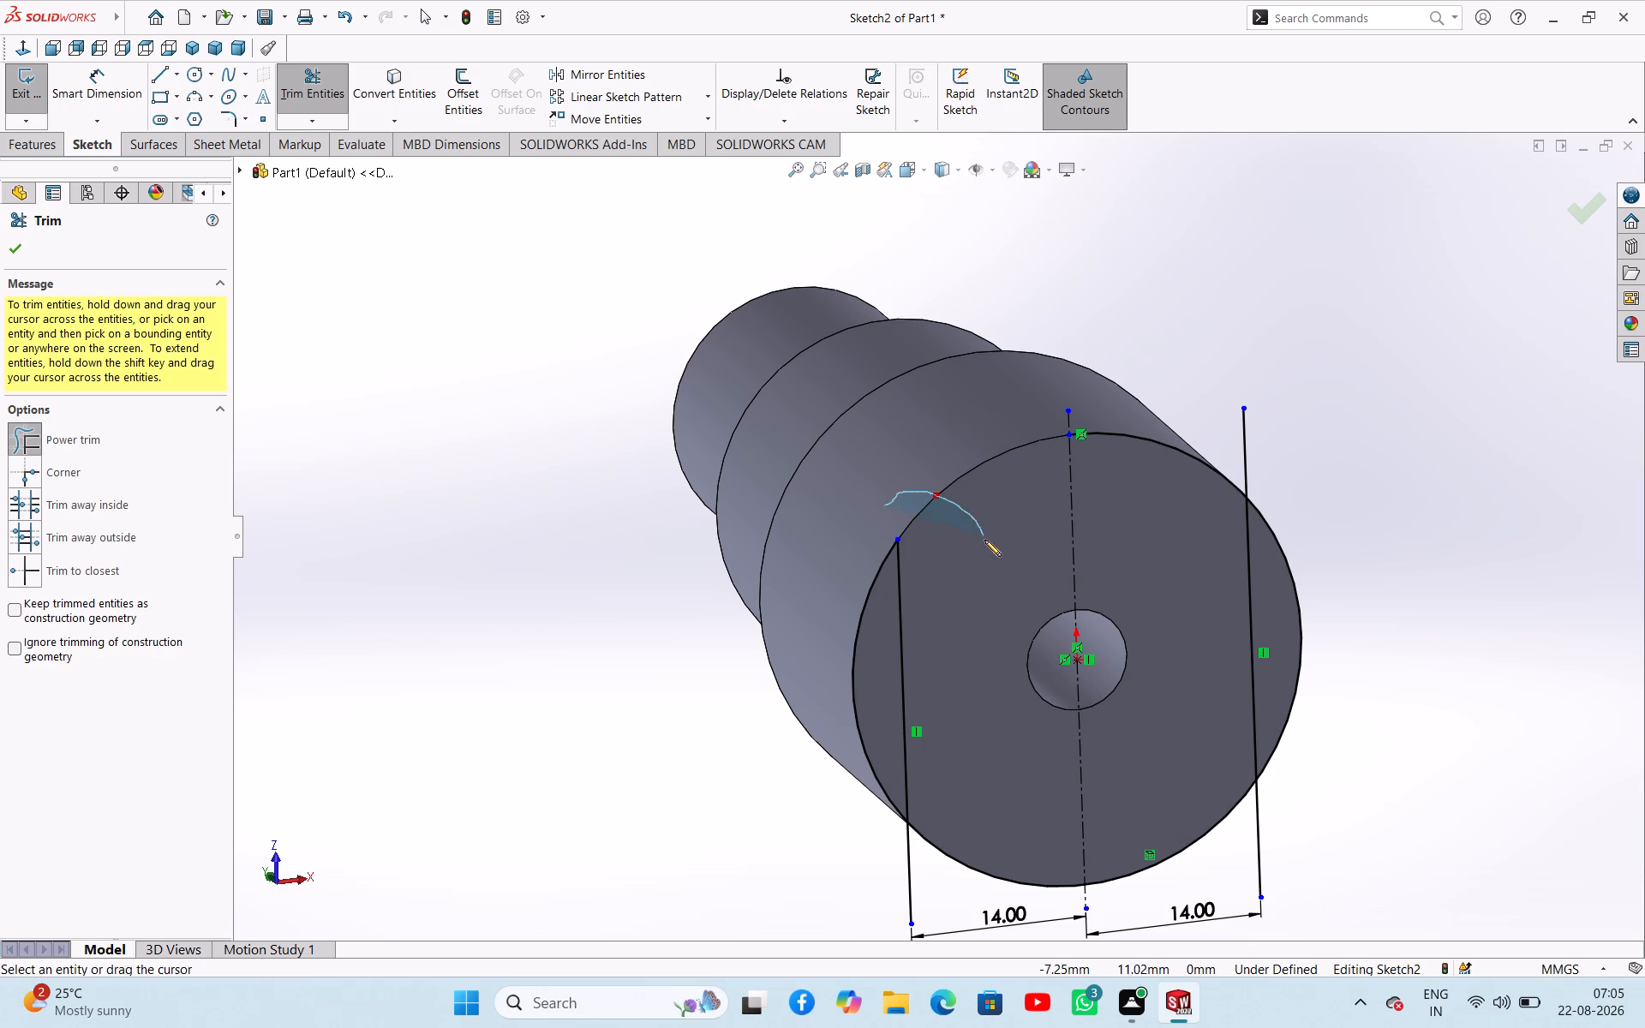
pyautogui.moveTo(984, 540); pyautogui.dragTo(990, 558)
pyautogui.moveTo(880, 873); pyautogui.dragTo(935, 858)
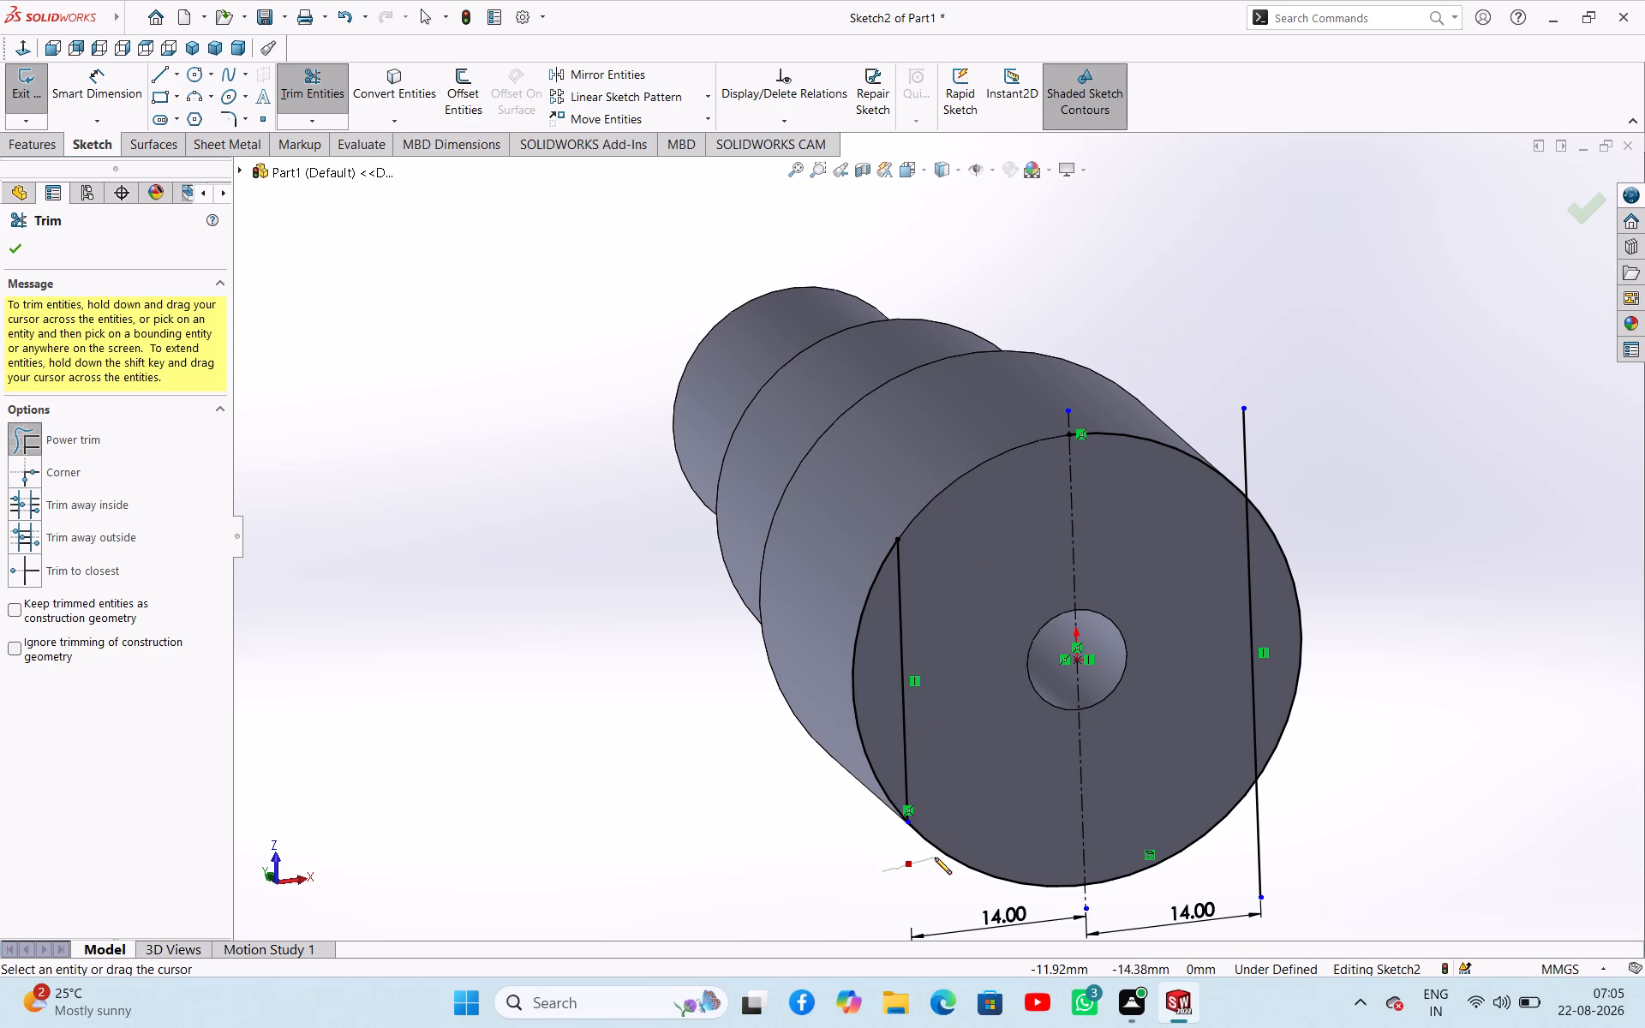
pyautogui.moveTo(935, 858); pyautogui.dragTo(972, 840)
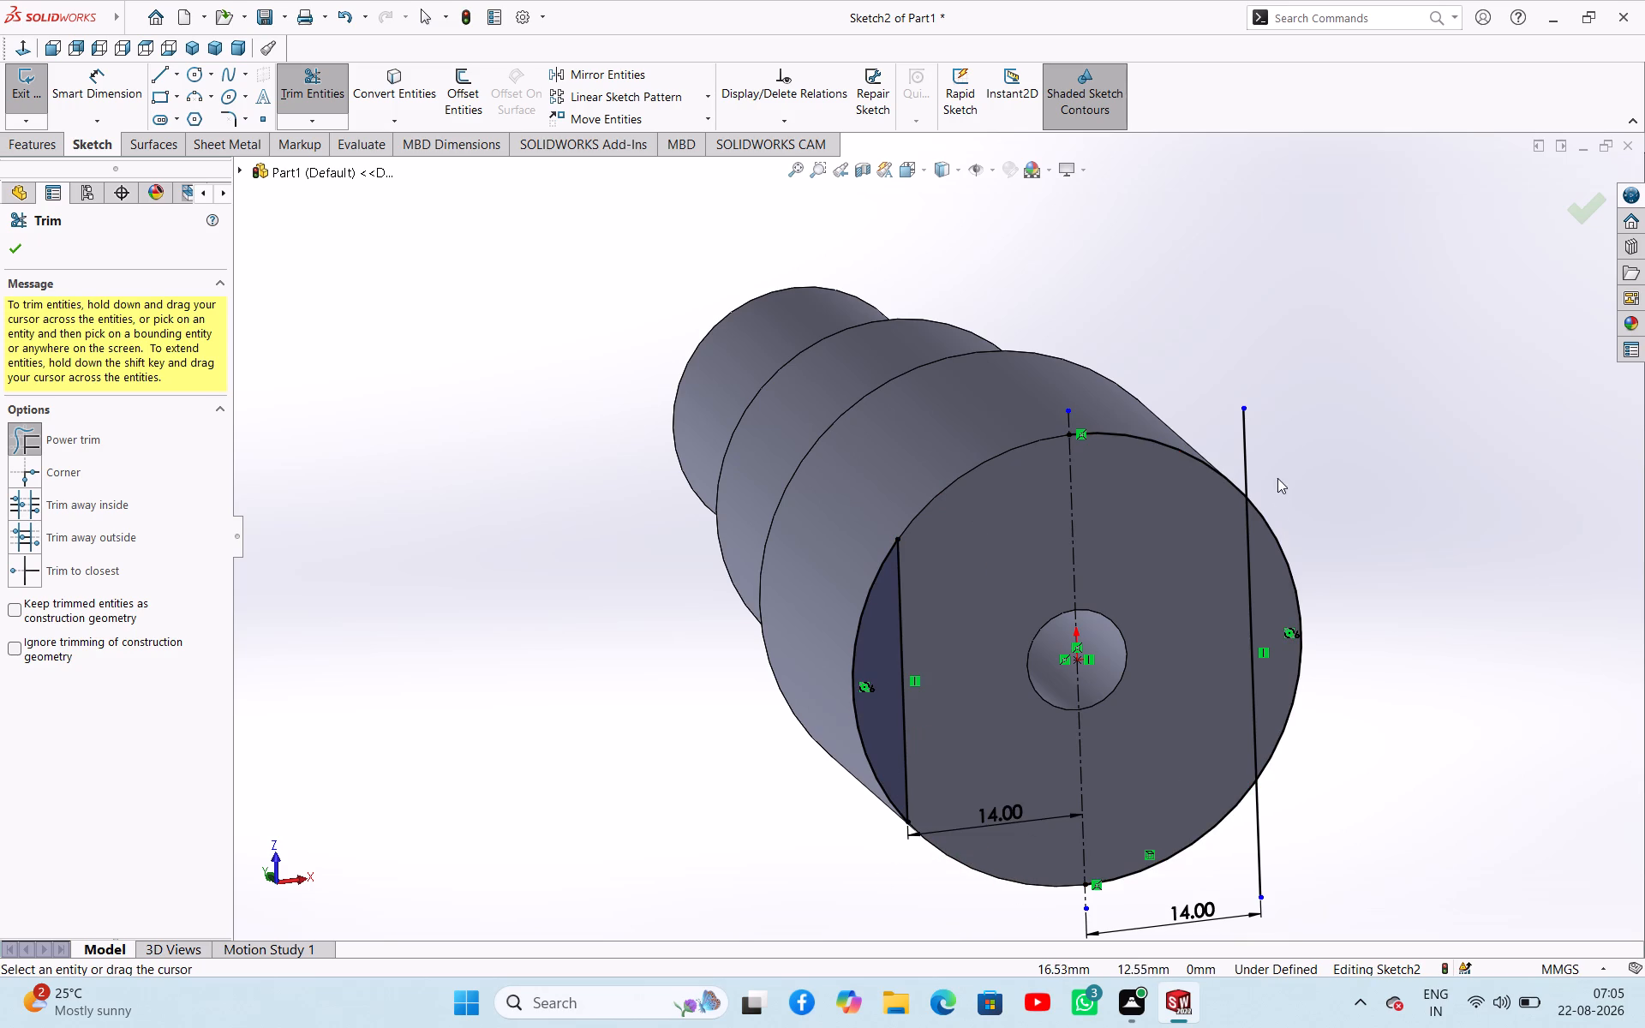
pyautogui.moveTo(1263, 469); pyautogui.dragTo(1185, 472)
pyautogui.moveTo(1332, 849); pyautogui.dragTo(1126, 819)
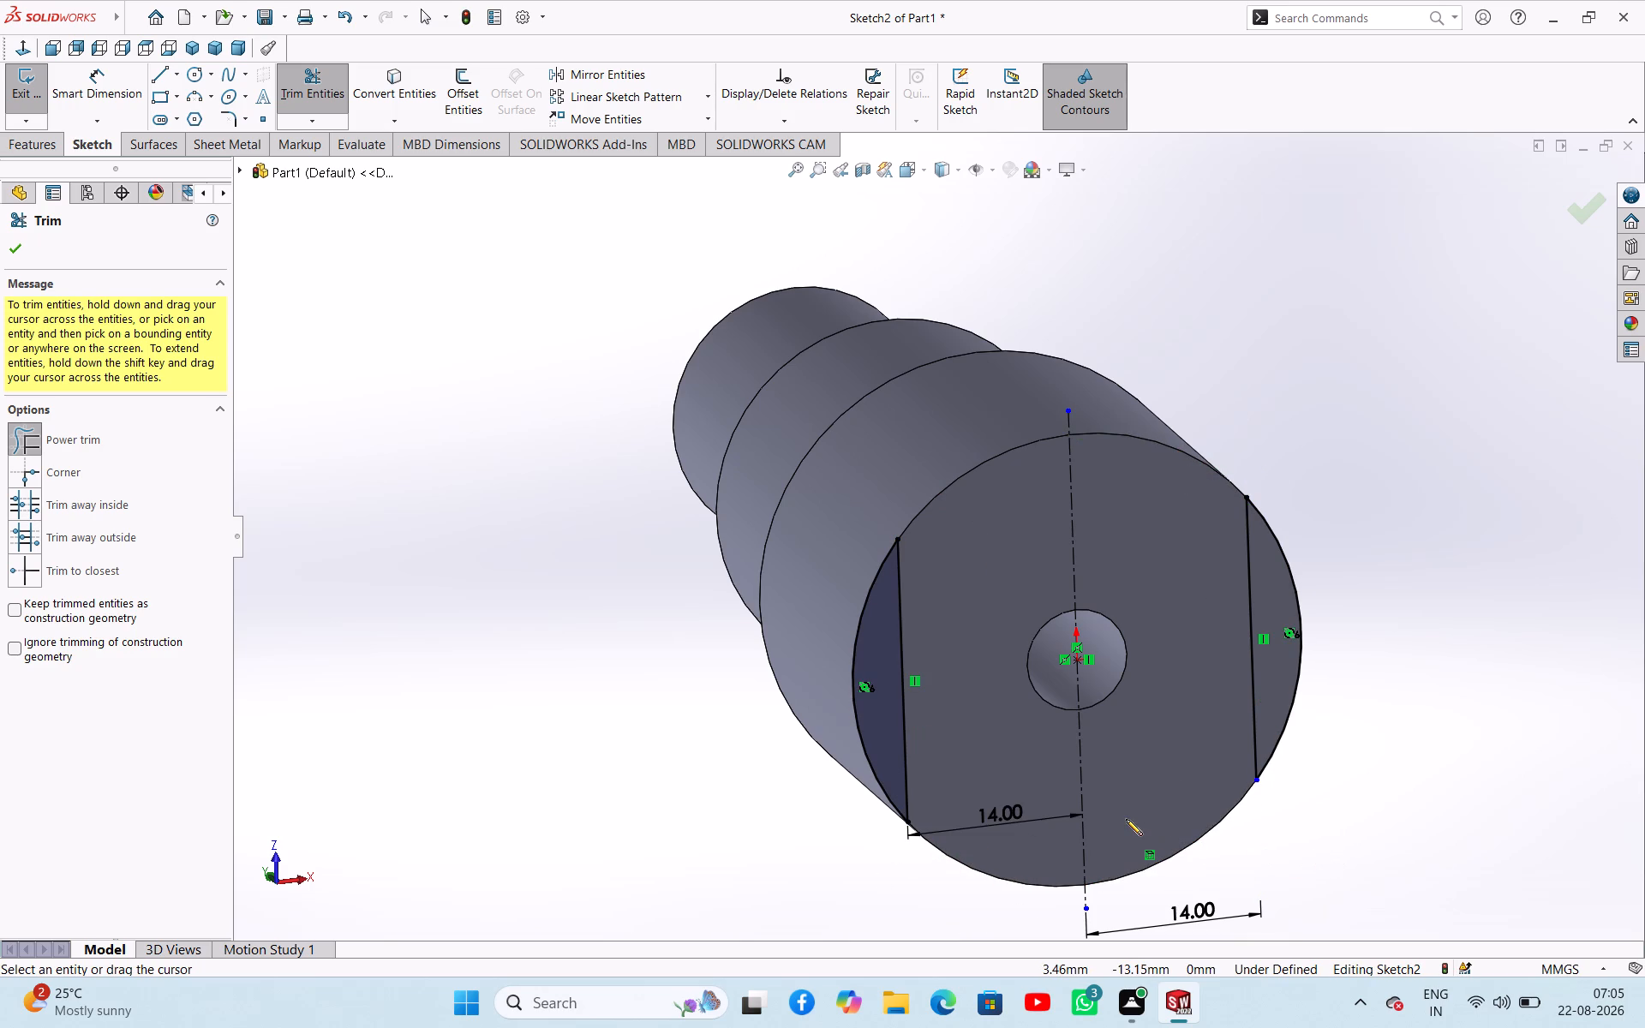
pyautogui.click(22, 253)
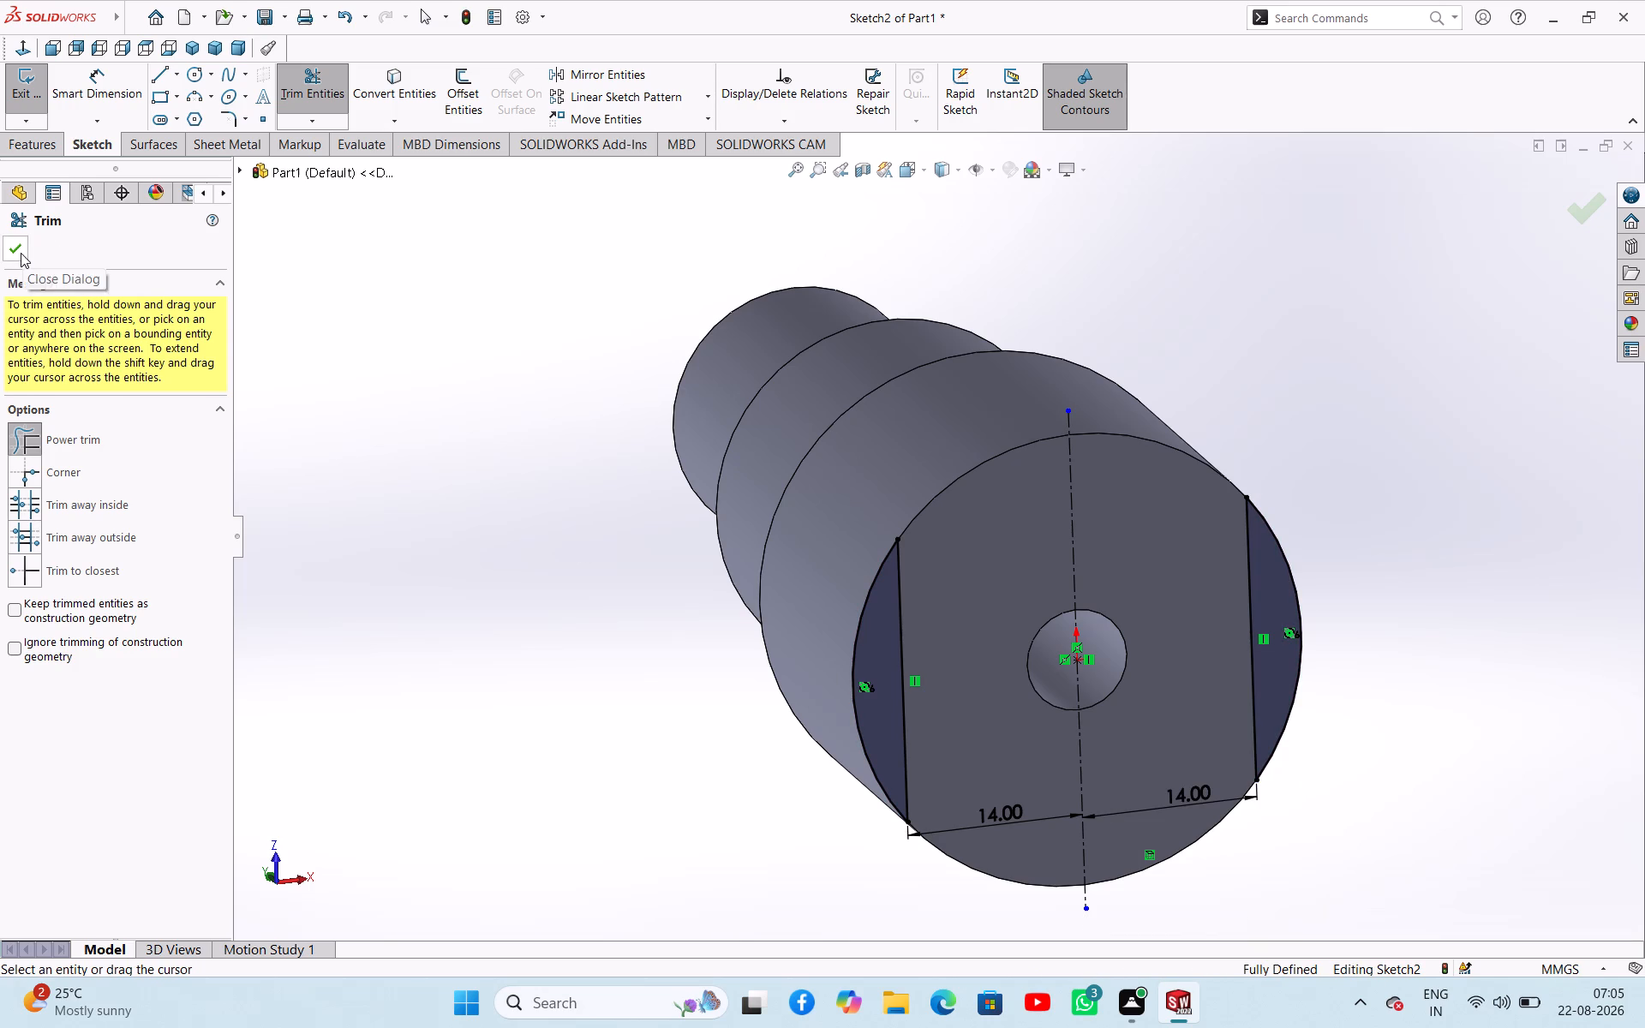
pyautogui.click(21, 253)
pyautogui.click(31, 85)
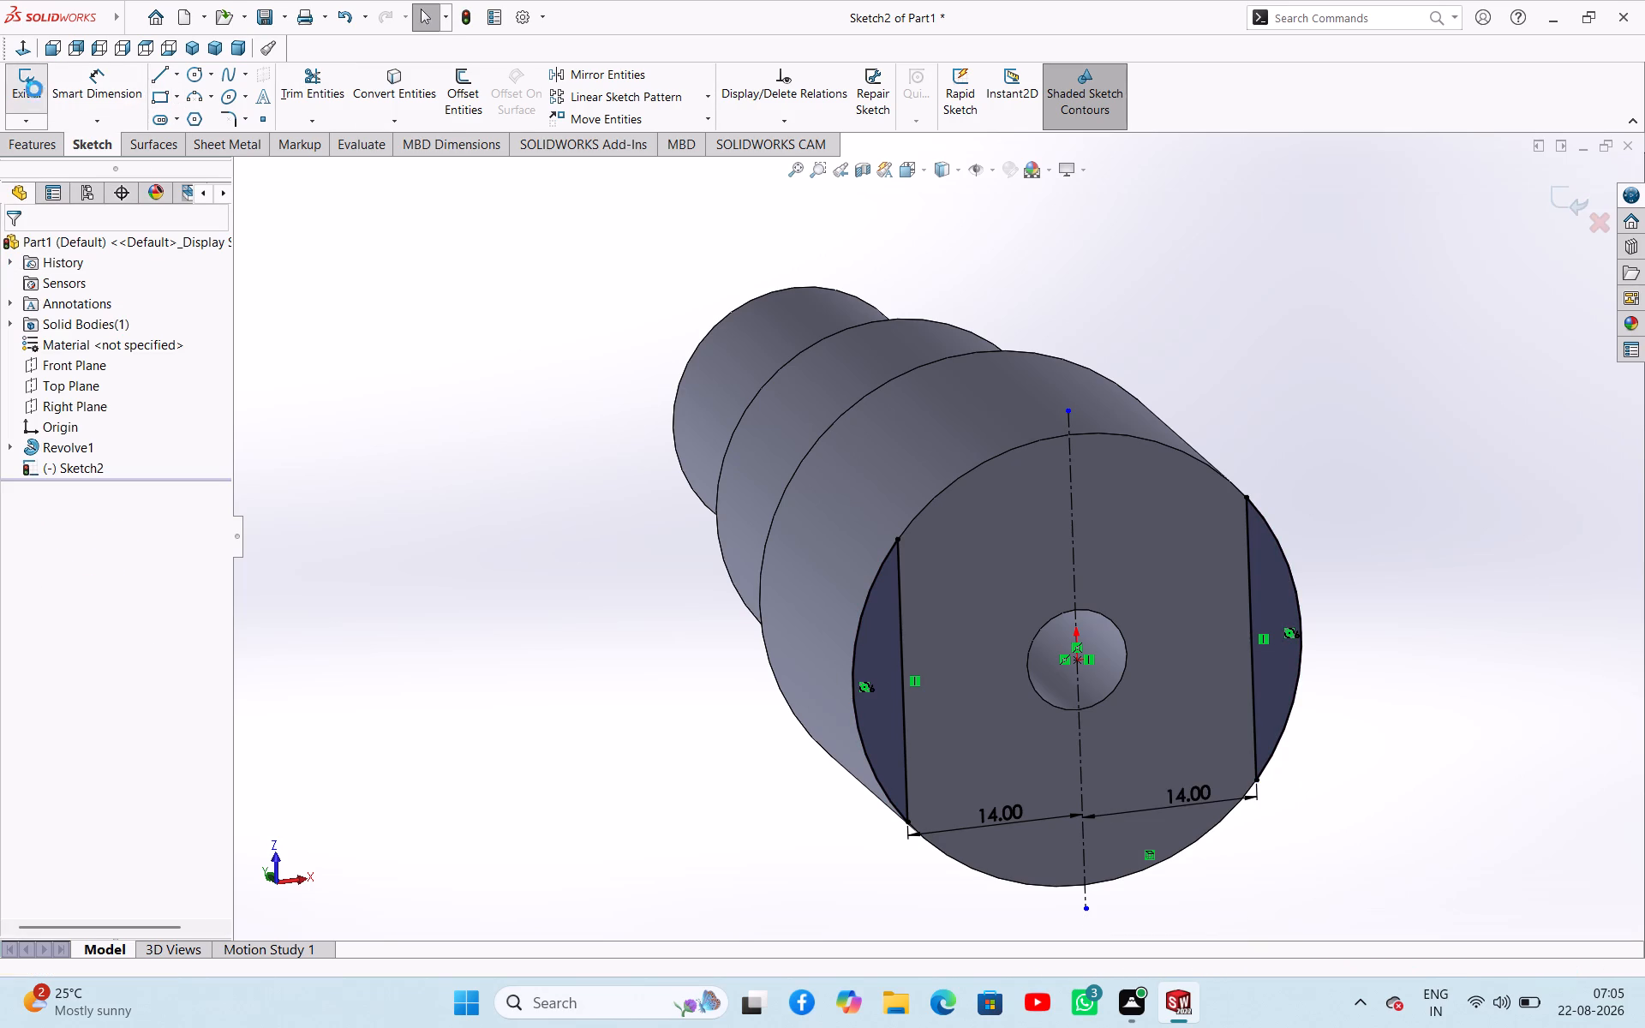
# Cut-extrude the two side segments 20 mm deep from the bottom face to form parallel flats.
pyautogui.click(309, 90)
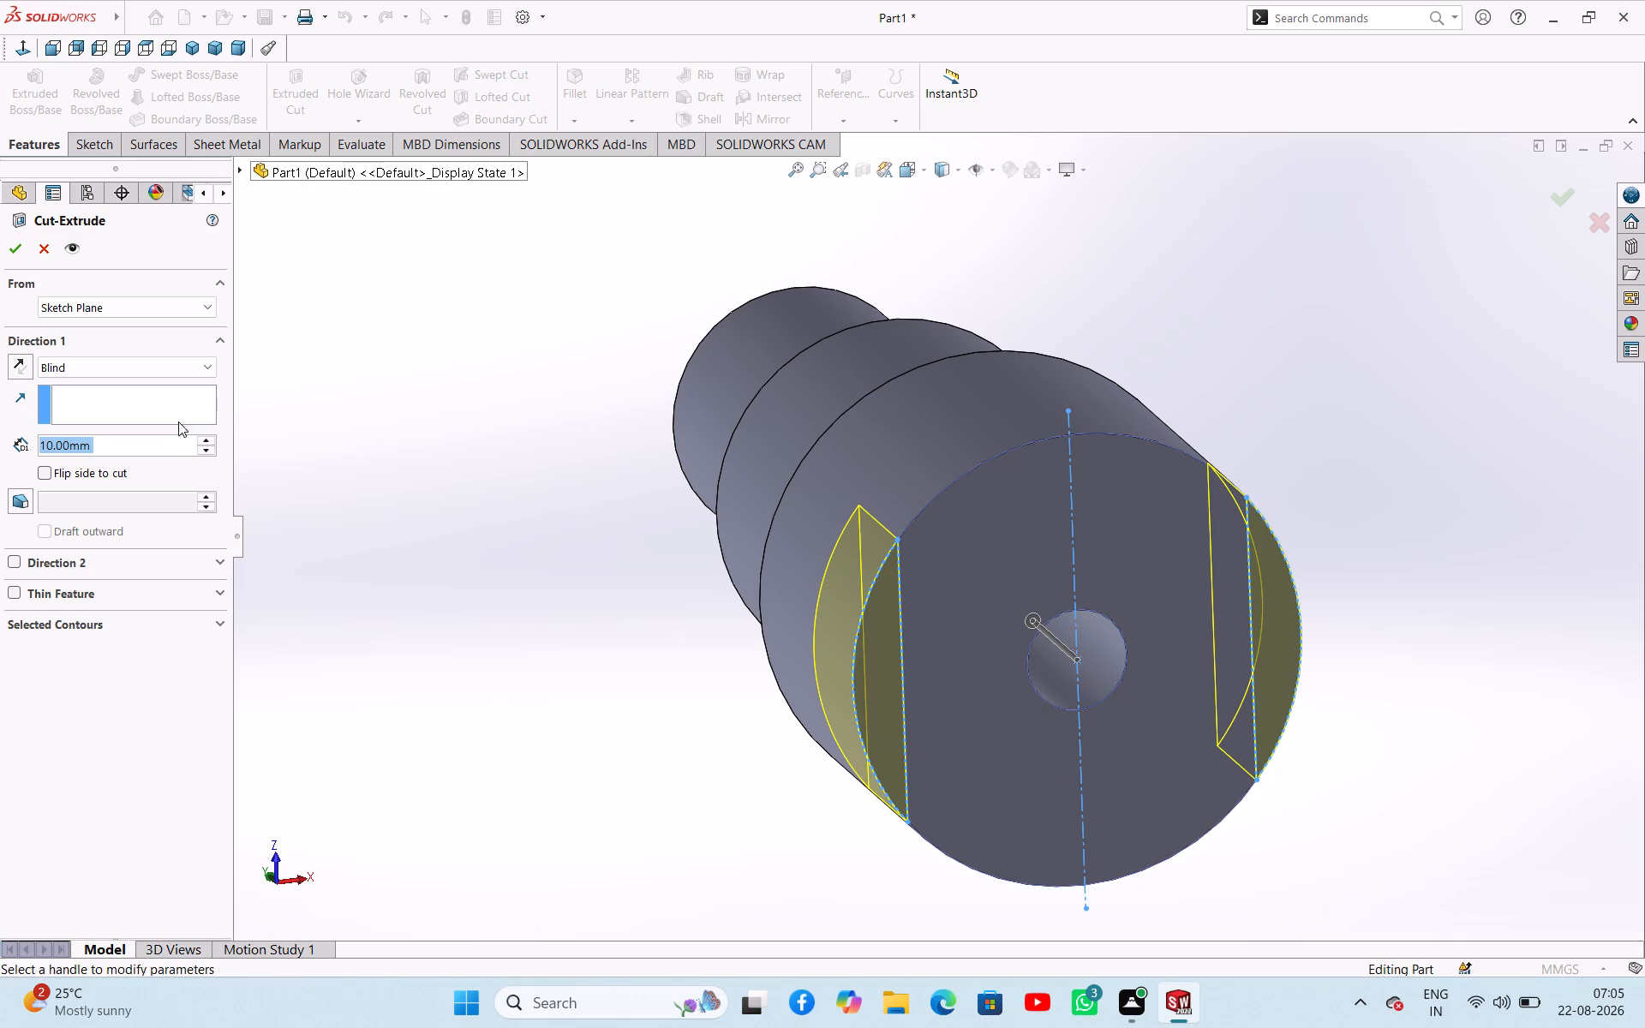
pyautogui.click(206, 444)
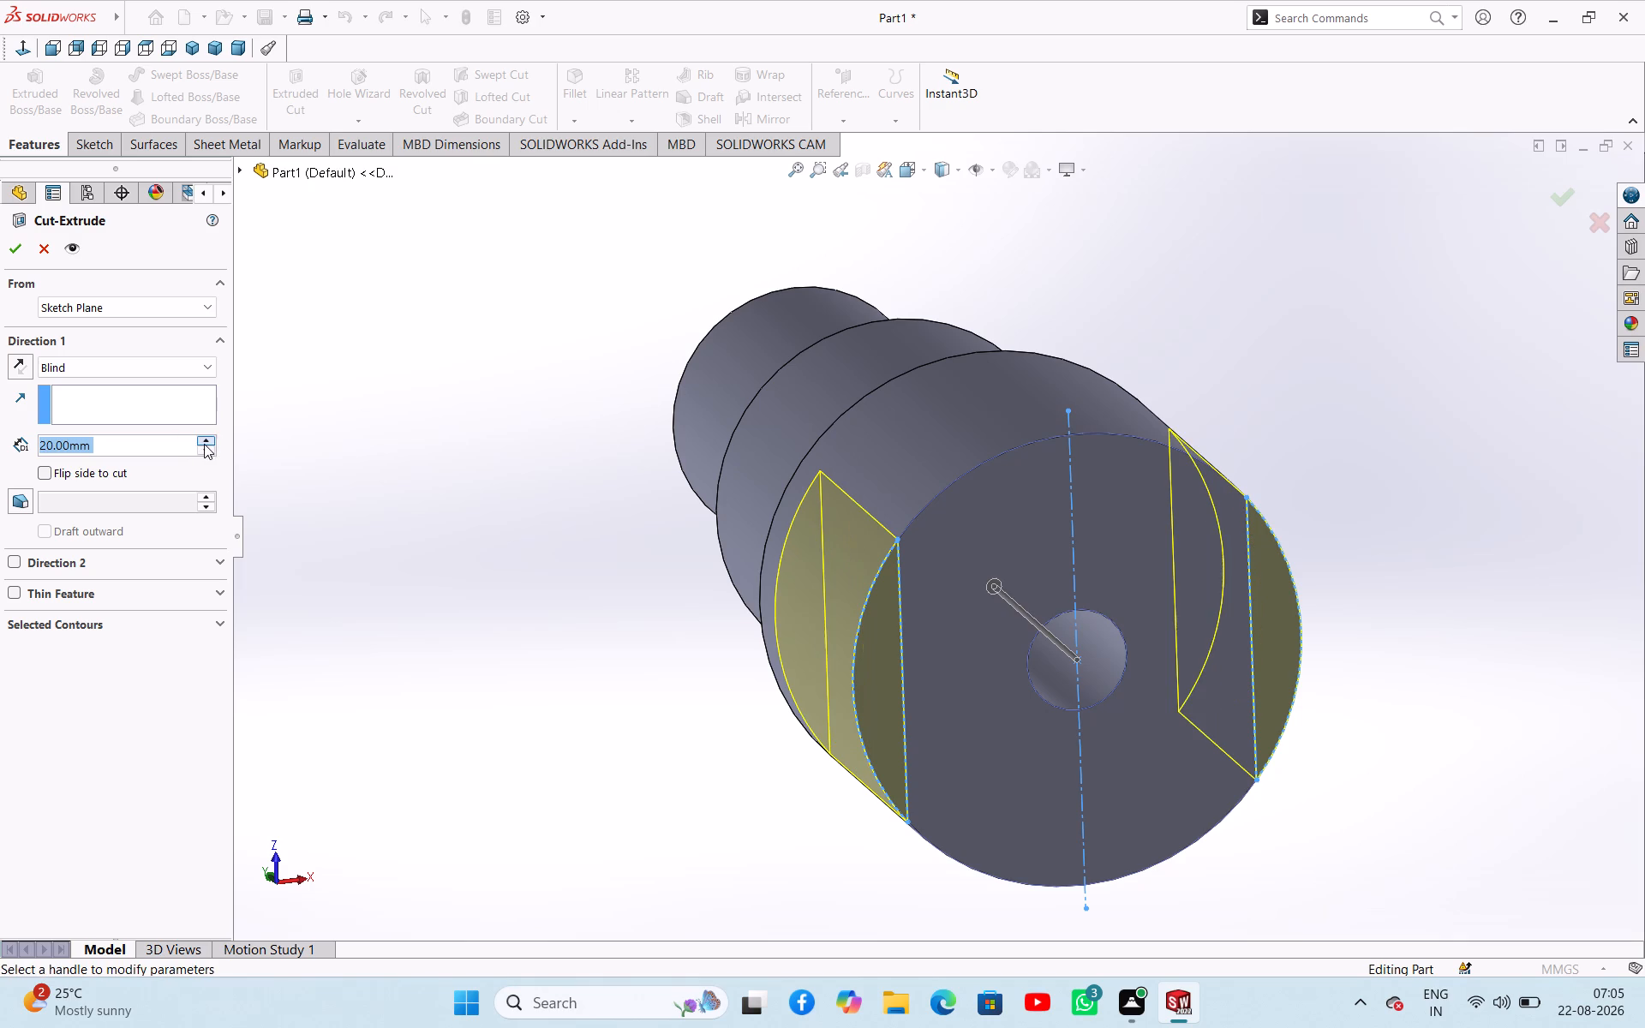
pyautogui.click(24, 260)
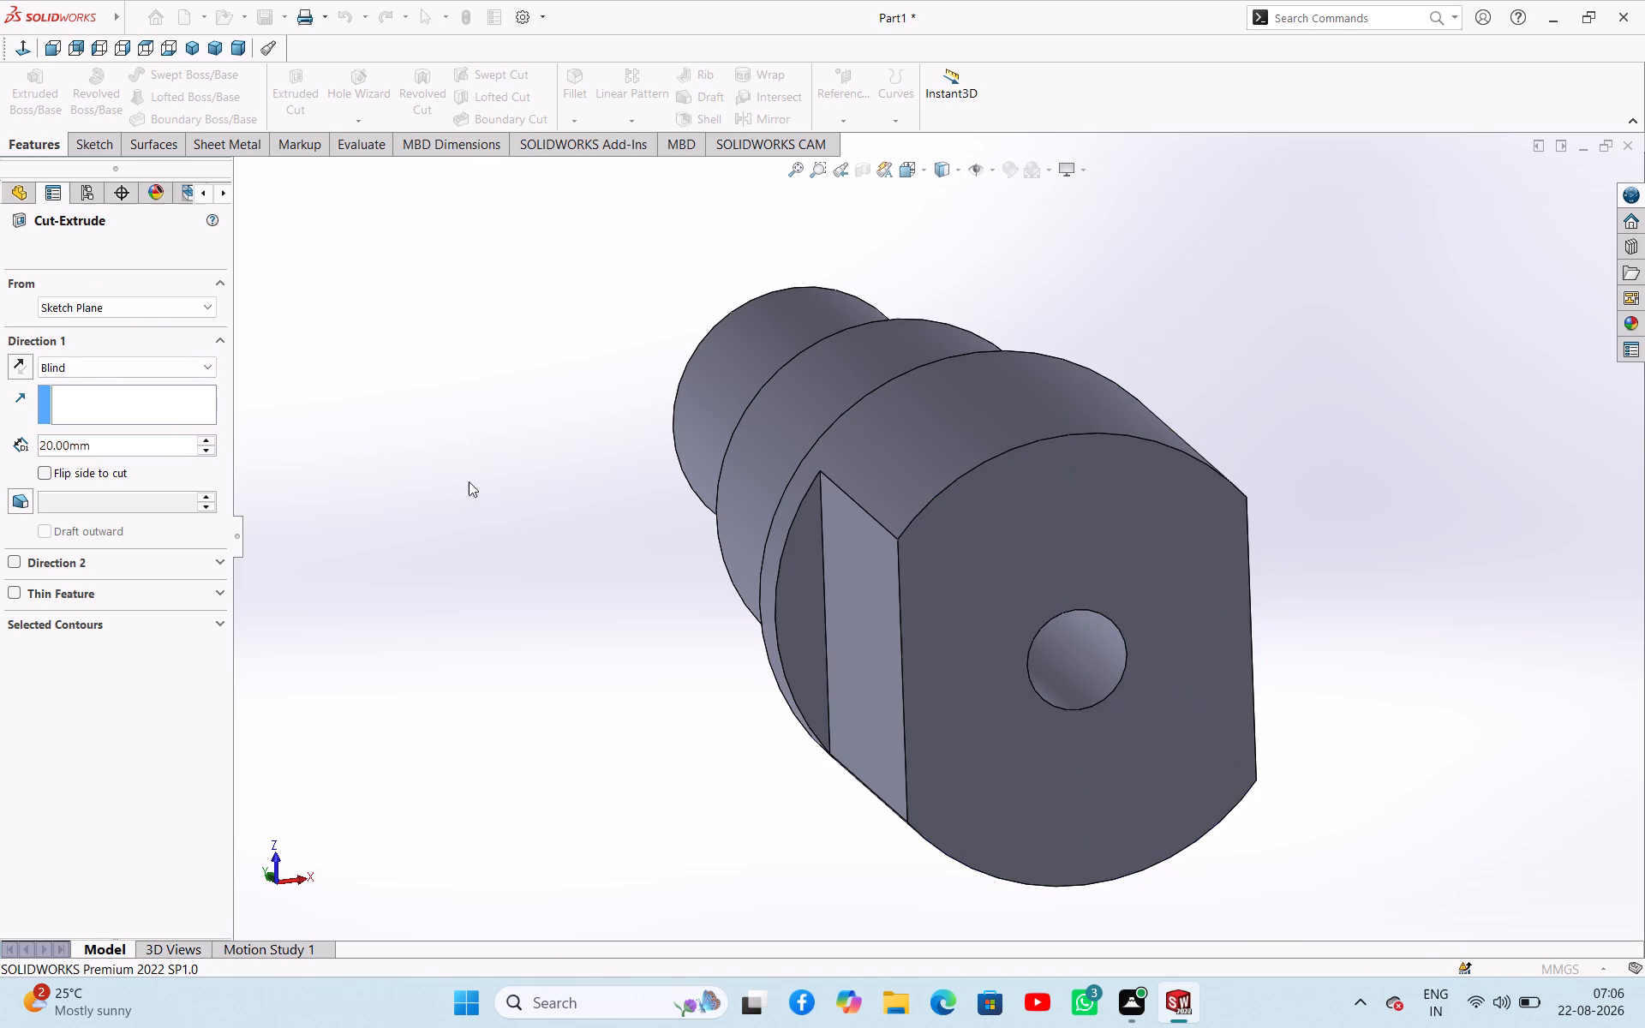
pyautogui.click(529, 523)
# Start a sketch on one flat and draw a circle about 7.4 mm in diameter on the part's axis, about 10 mm above the bottom edge.
pyautogui.moveTo(535, 528); pyautogui.dragTo(531, 669, button='middle')
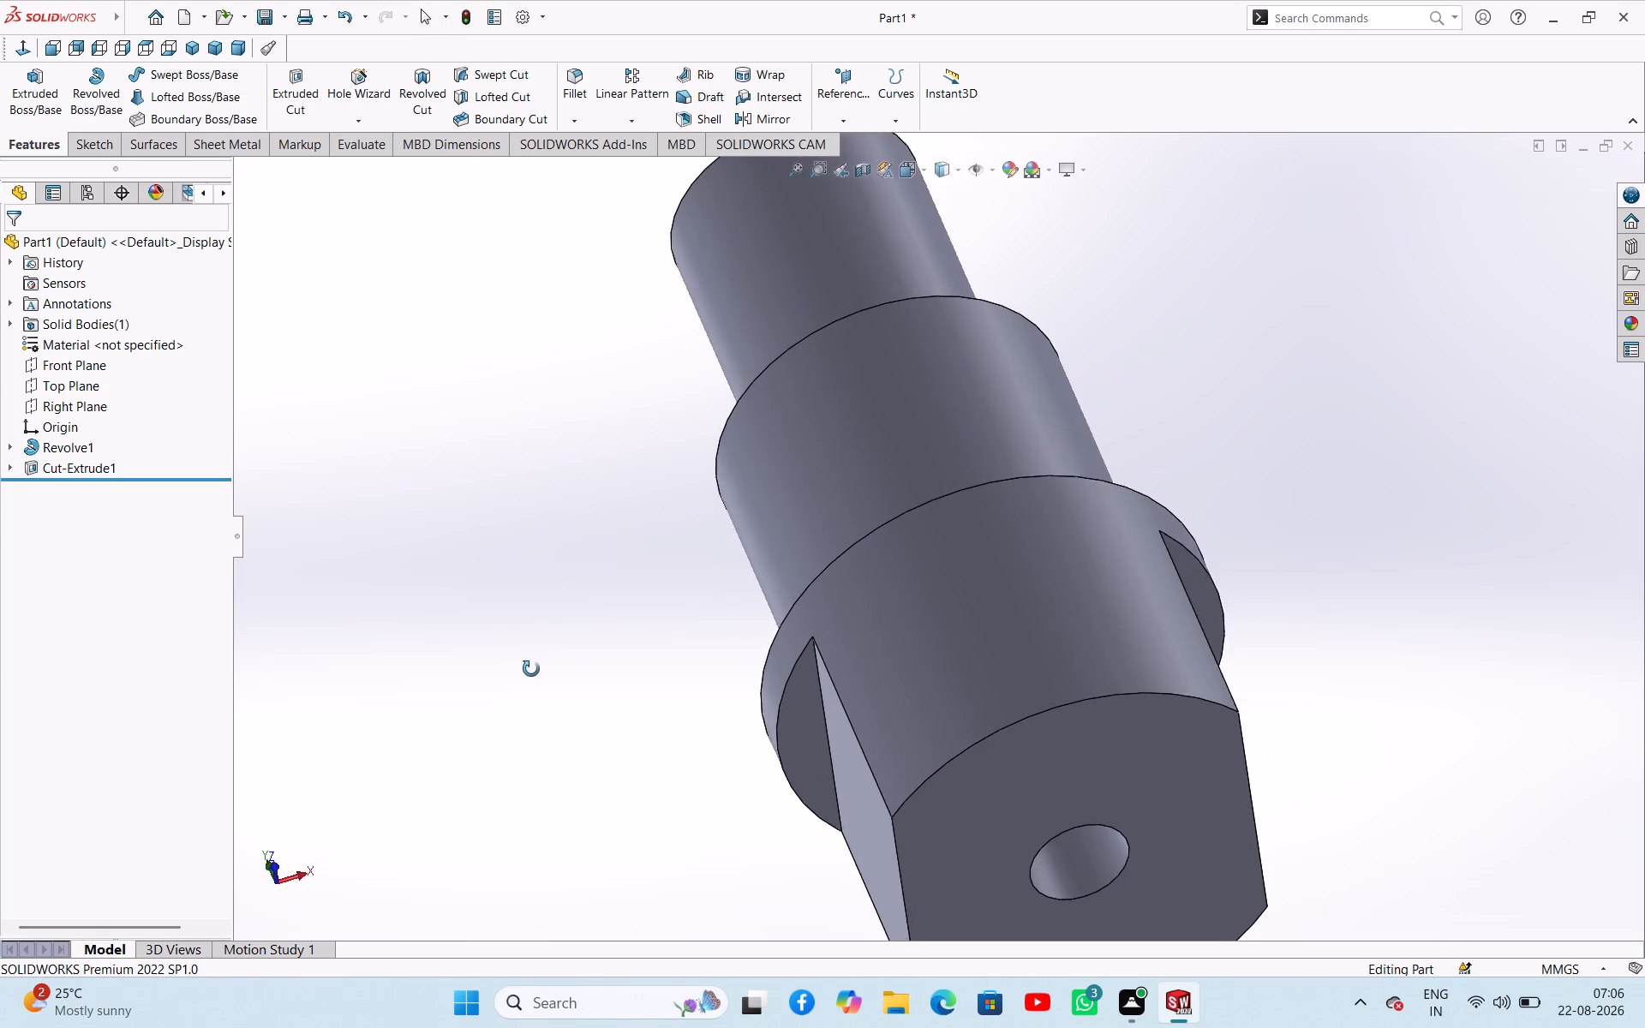
pyautogui.moveTo(531, 669); pyautogui.dragTo(574, 547, button='middle')
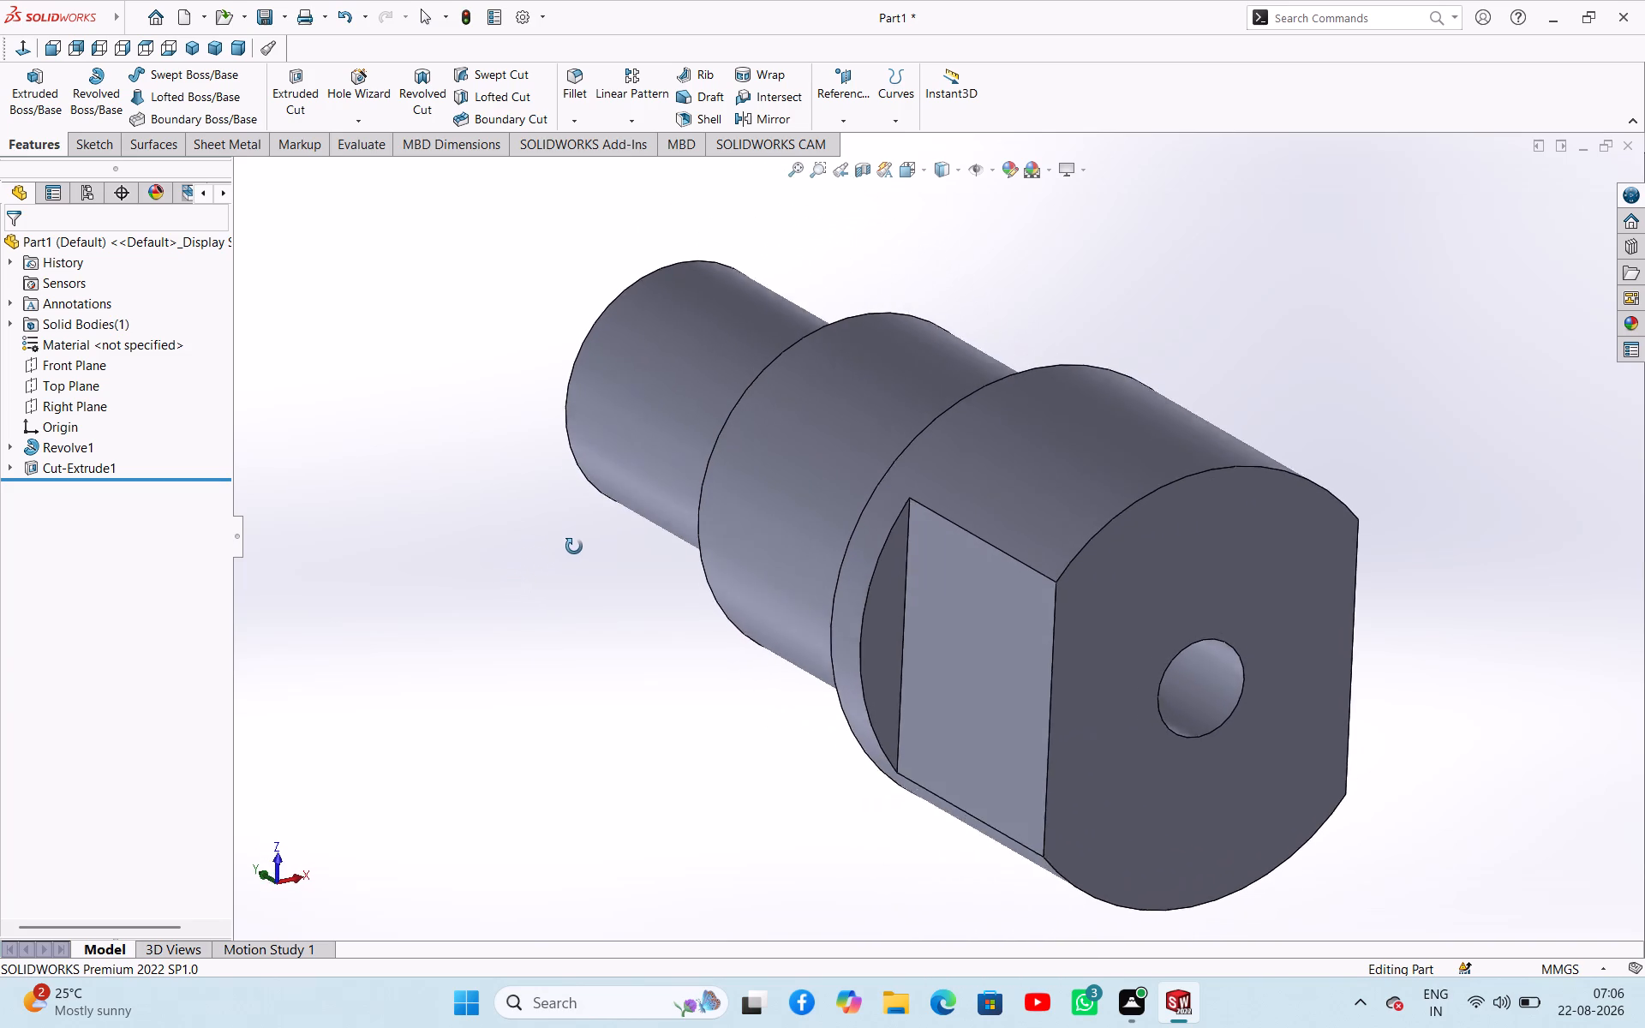
pyautogui.moveTo(574, 547); pyautogui.dragTo(634, 529, button='middle')
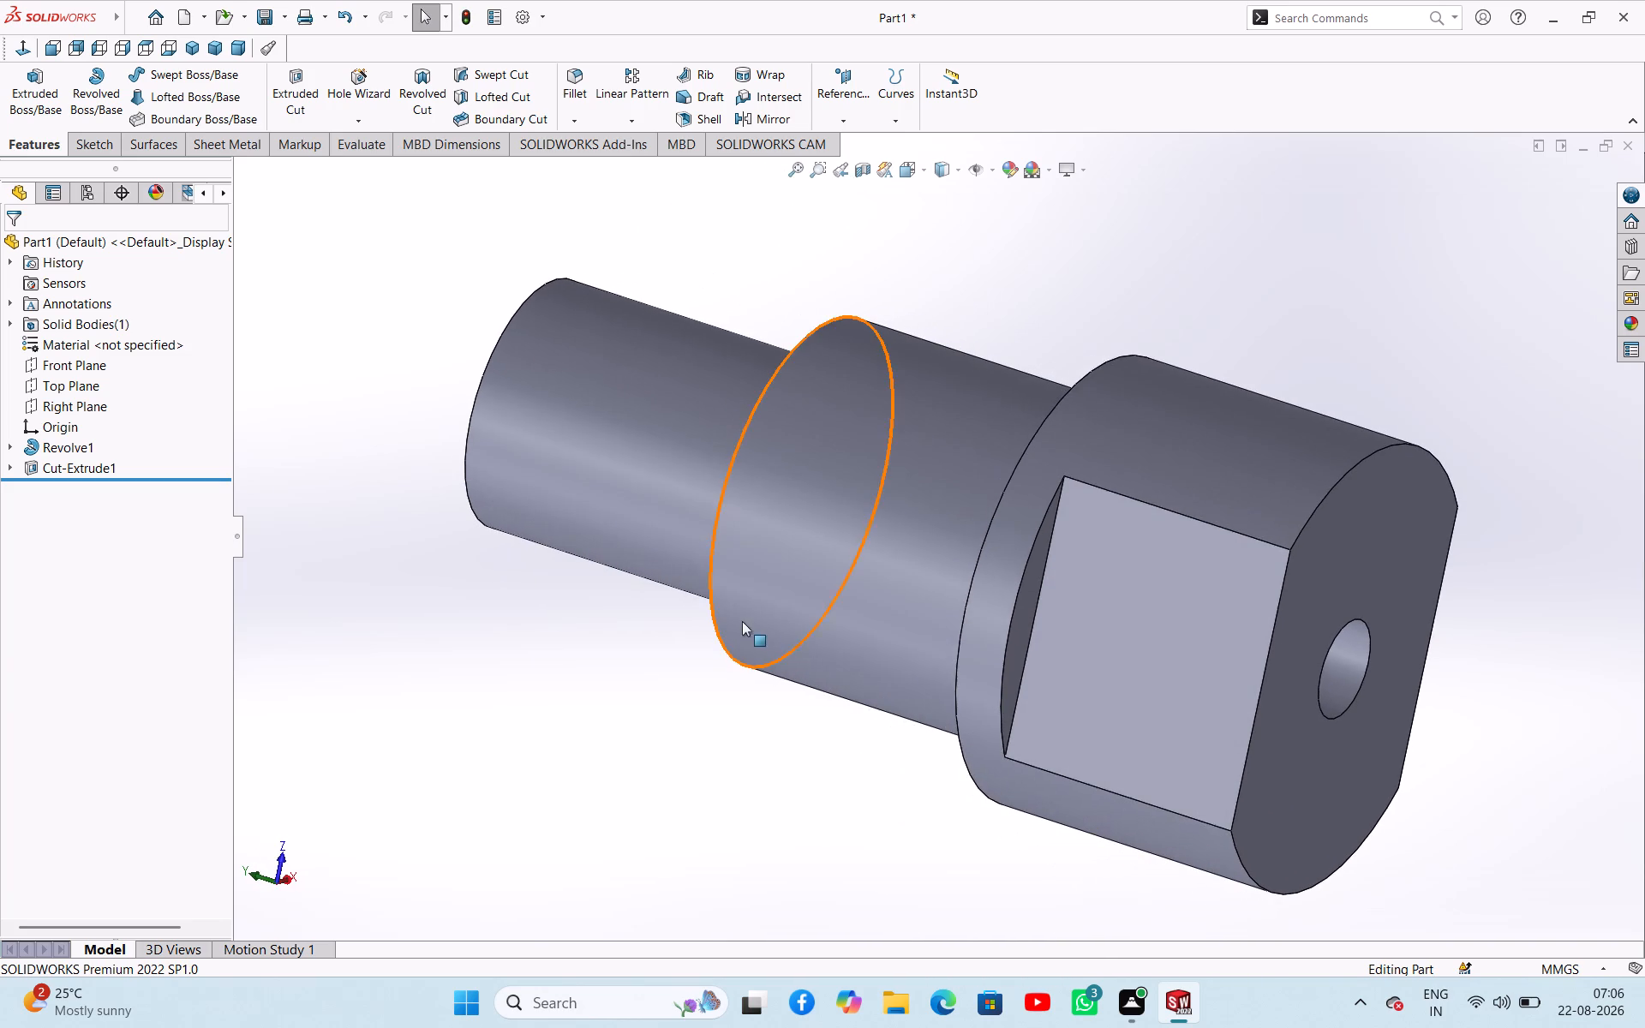
pyautogui.click(1186, 702)
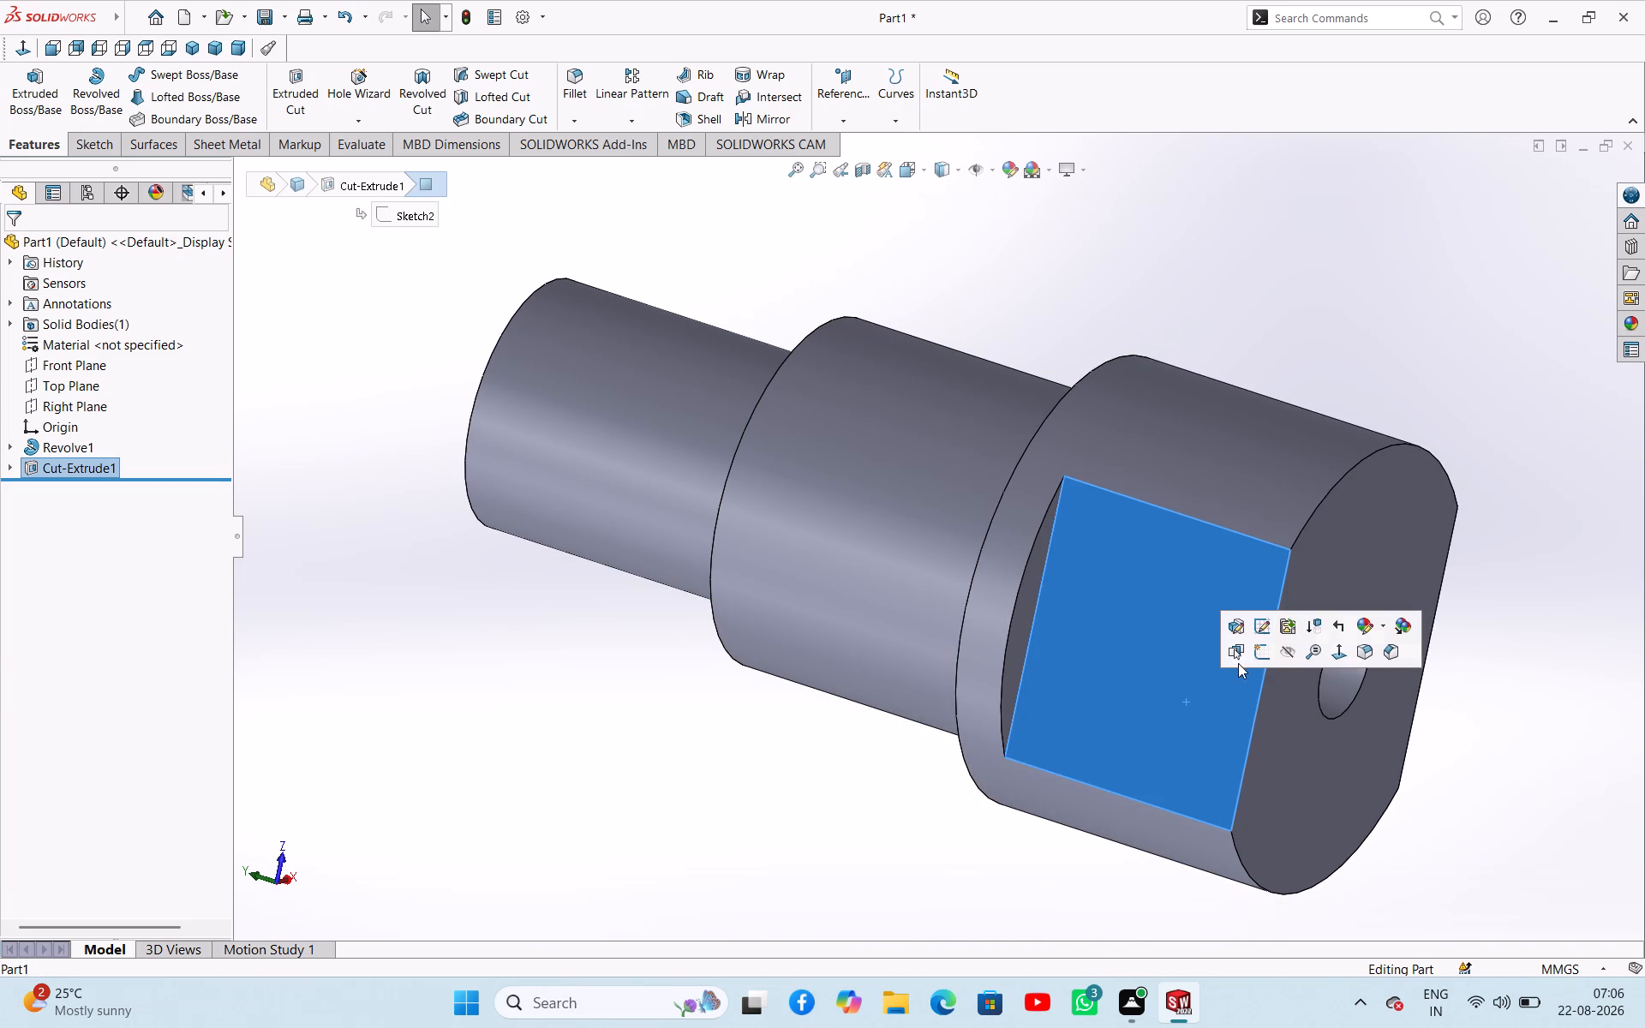
pyautogui.click(1261, 654)
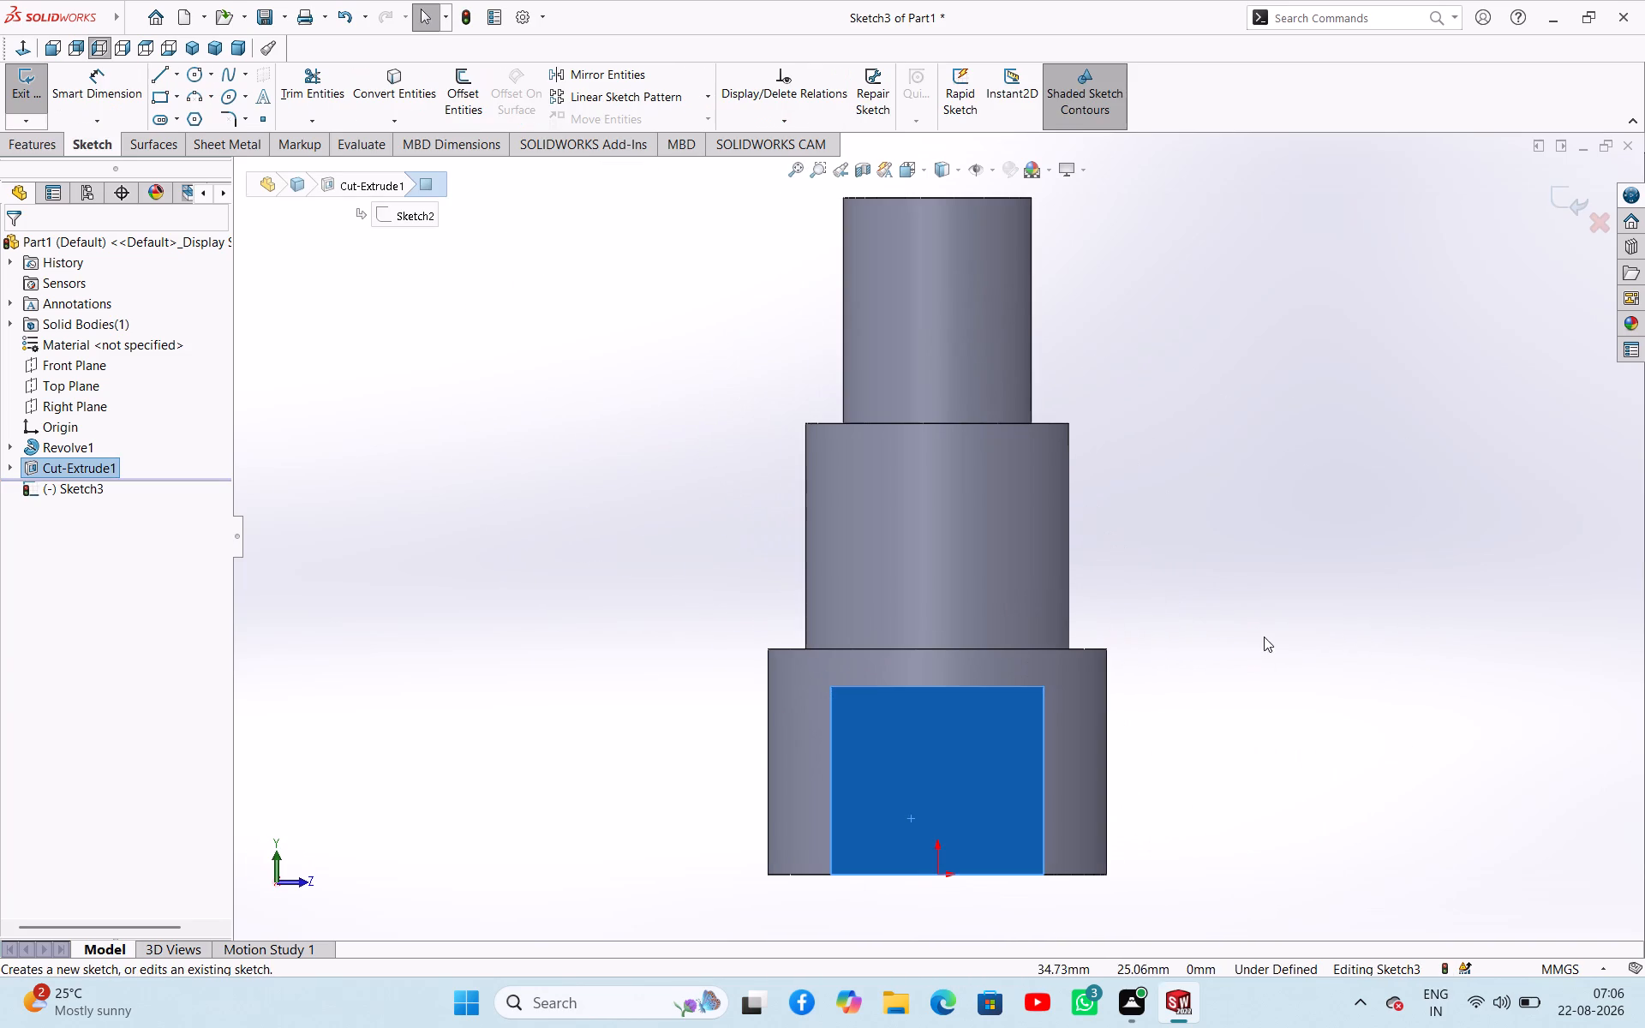
pyautogui.click(1249, 579)
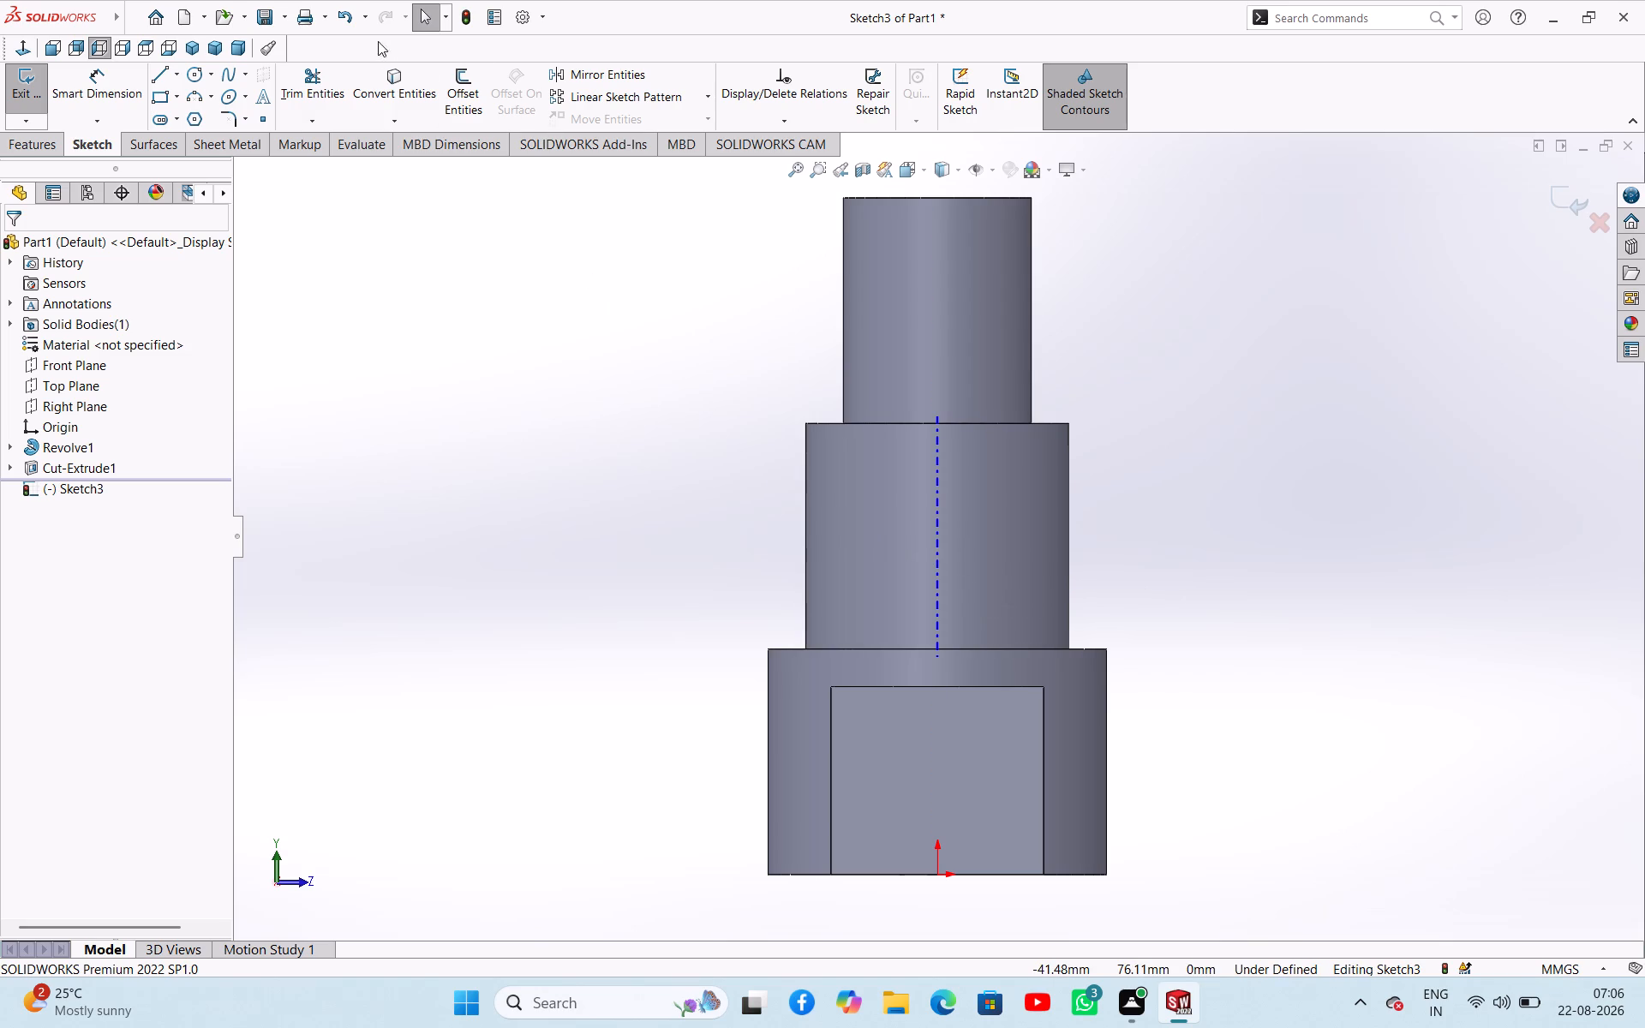
pyautogui.click(197, 76)
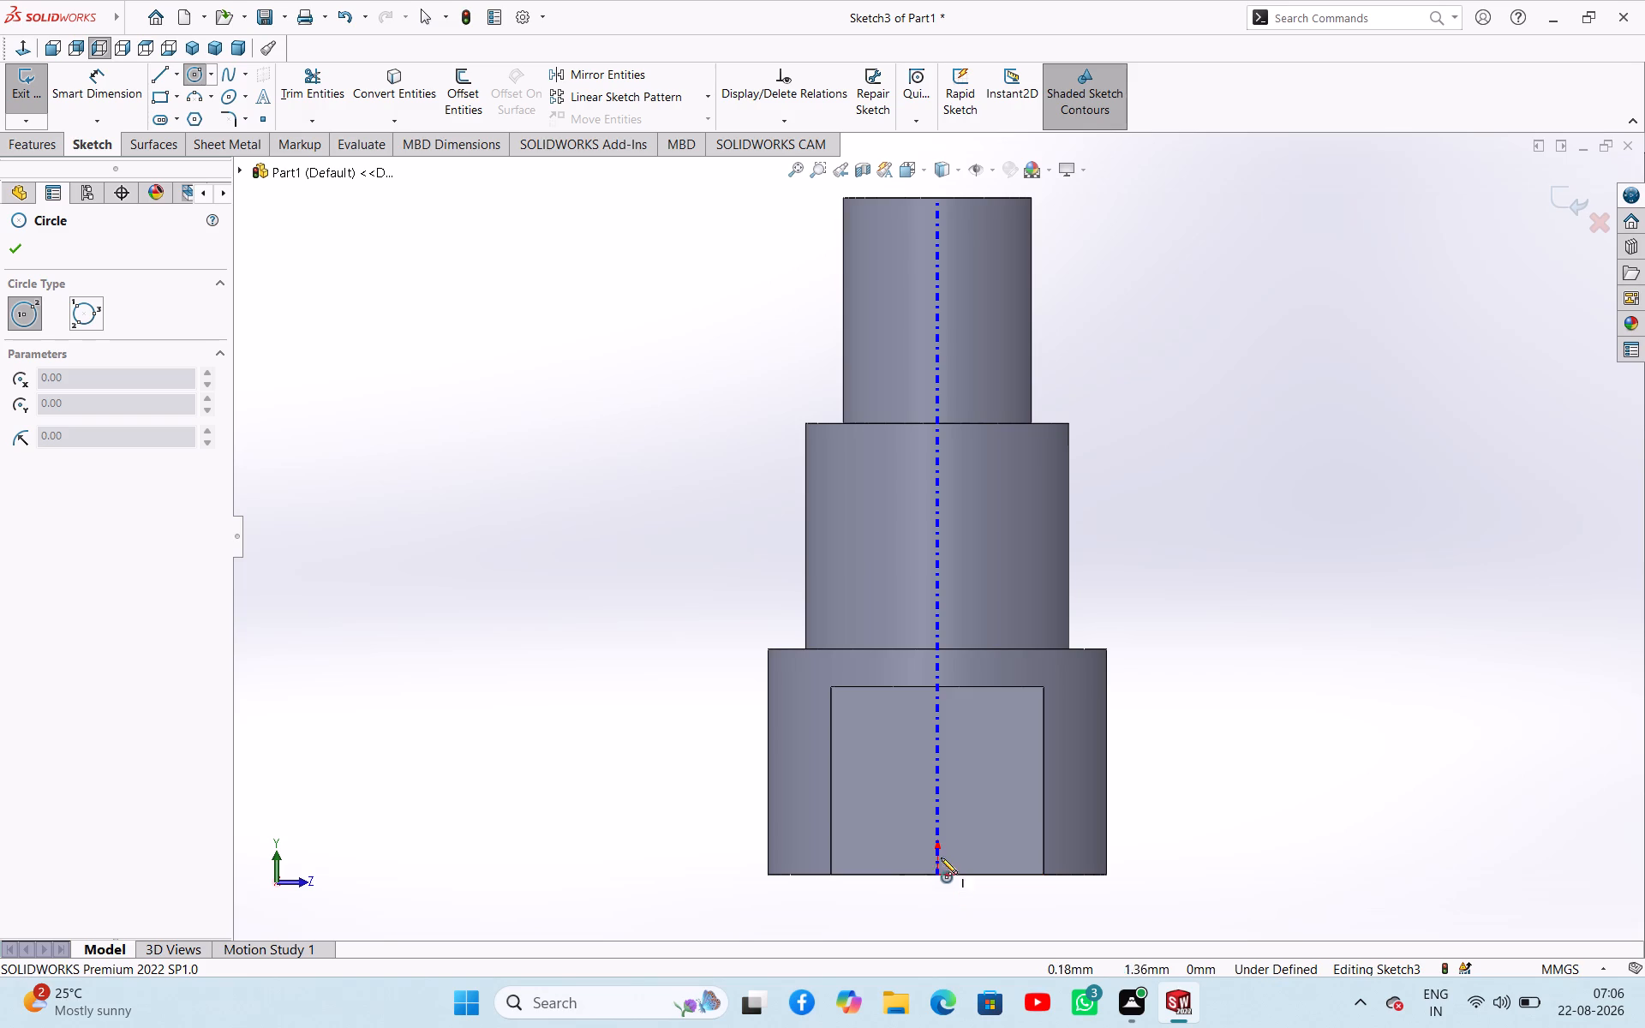
pyautogui.click(940, 780)
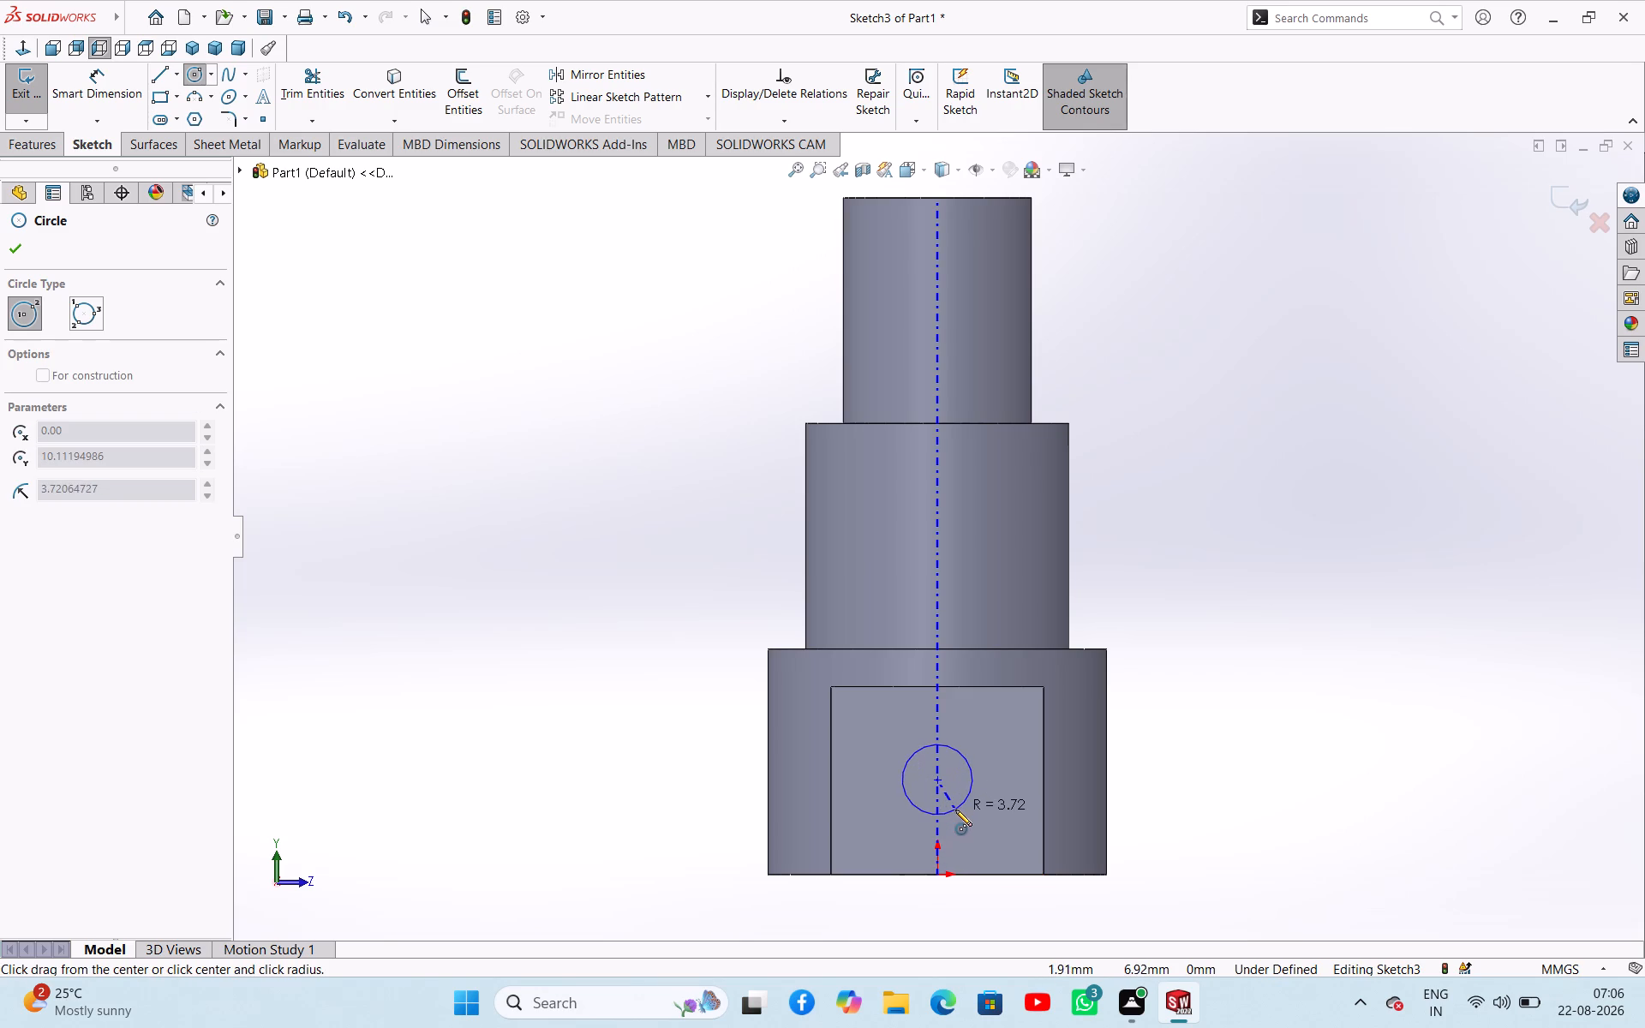
pyautogui.click(955, 810)
pyautogui.rightClick(628, 658)
pyautogui.moveTo(655, 671); pyautogui.dragTo(664, 669)
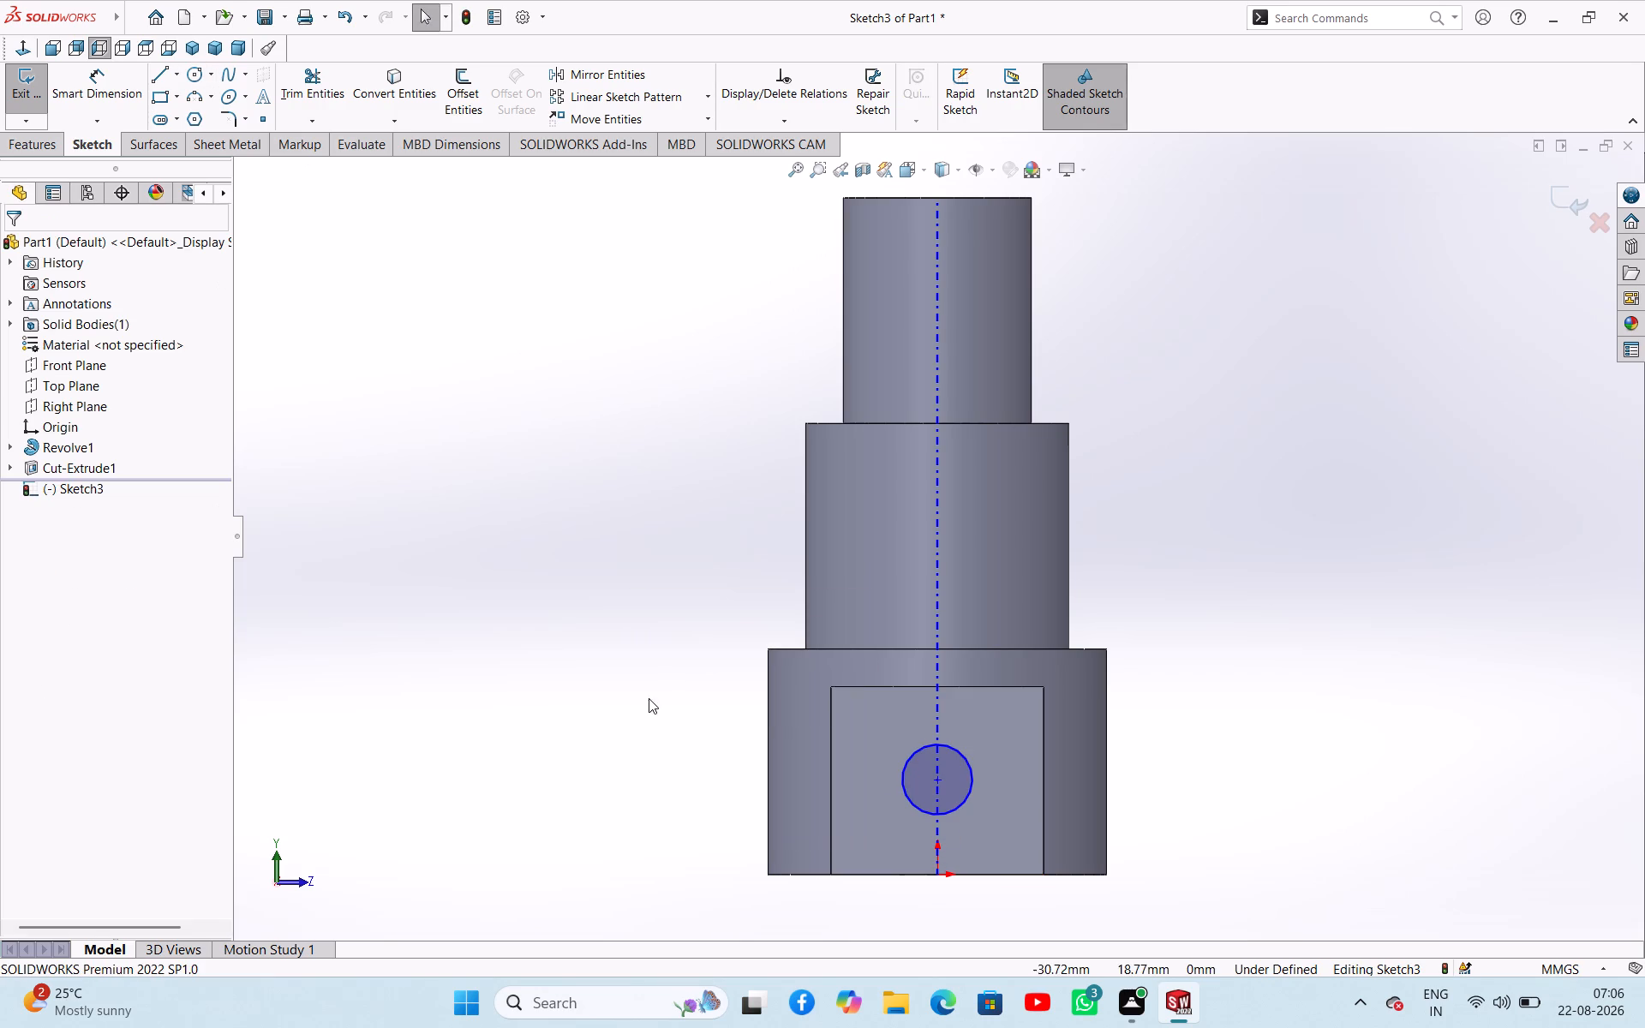
# Dimension the circle's diameter as 8 mm.
pyautogui.moveTo(652, 698); pyautogui.dragTo(658, 560, button='right')
pyautogui.click(900, 781)
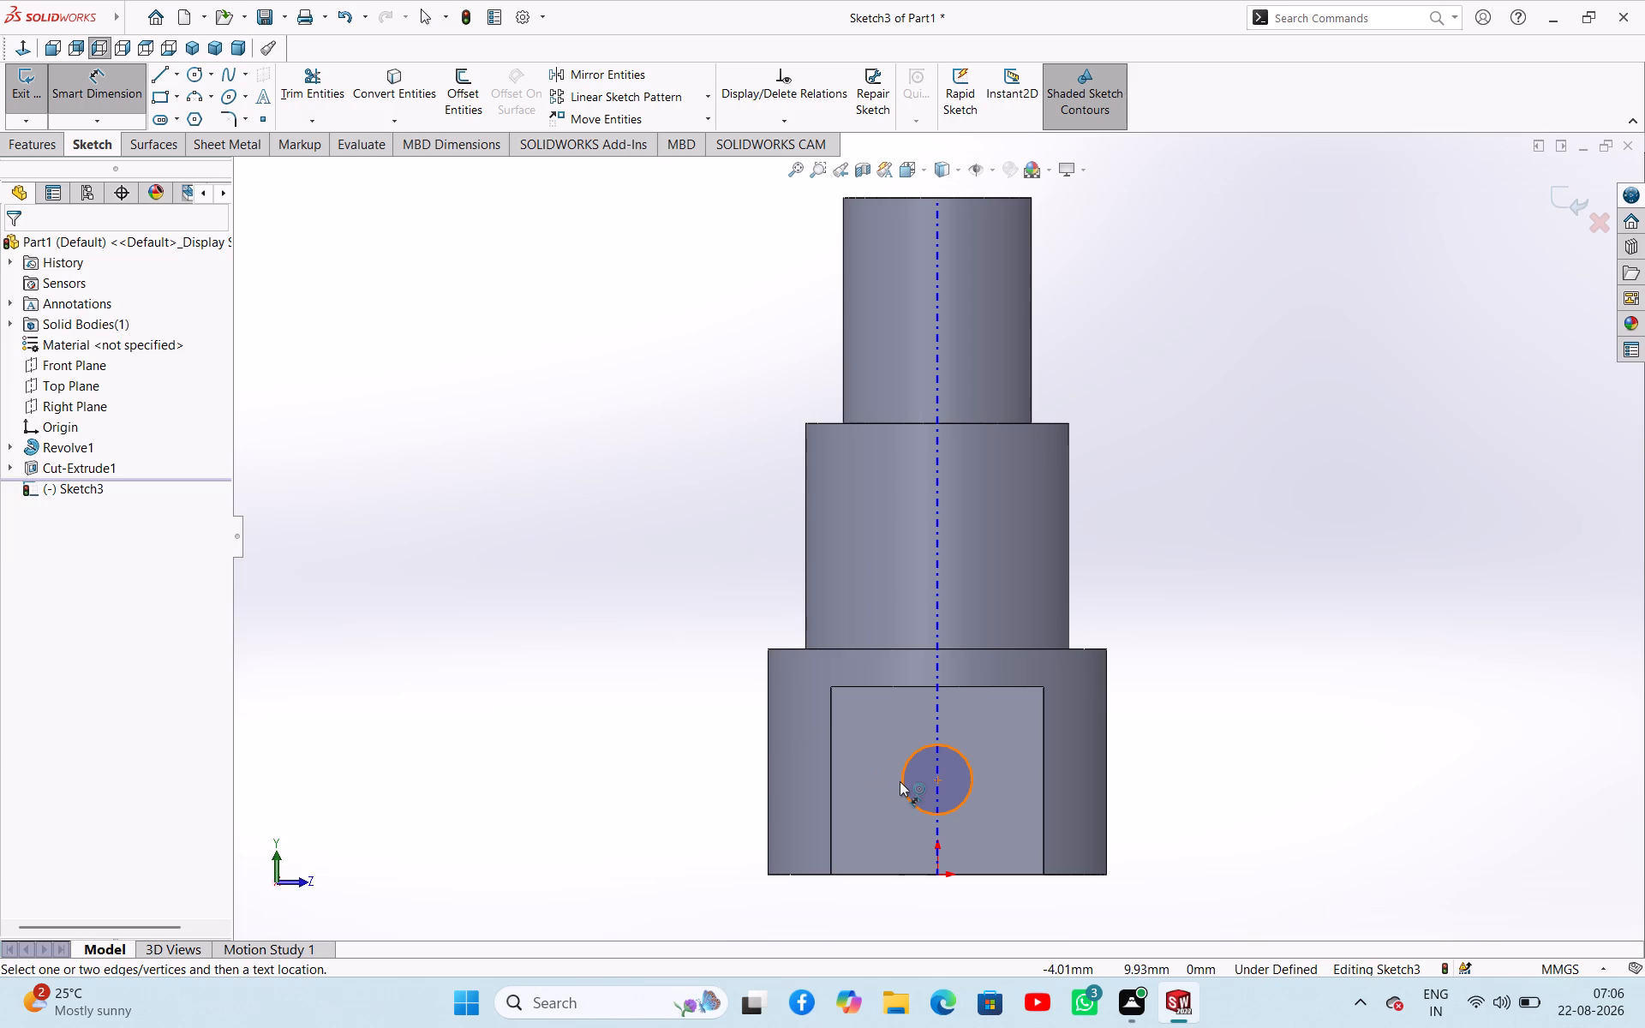
pyautogui.click(707, 773)
pyautogui.press('8')
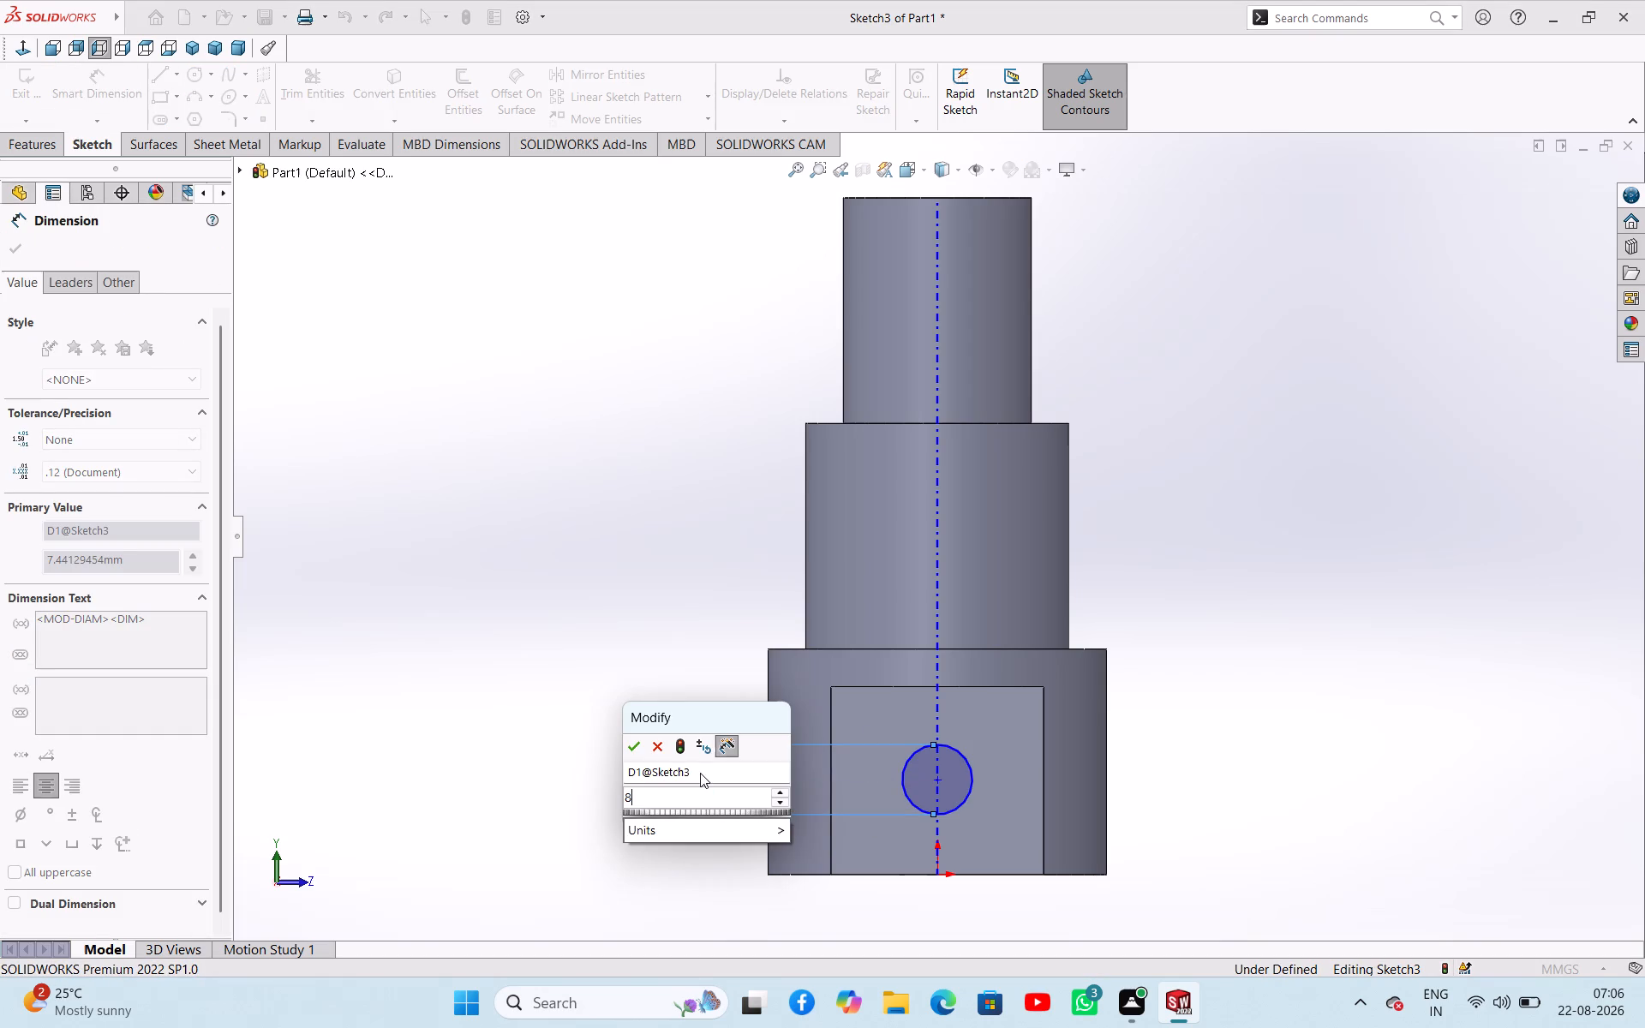
pyautogui.press('Return')
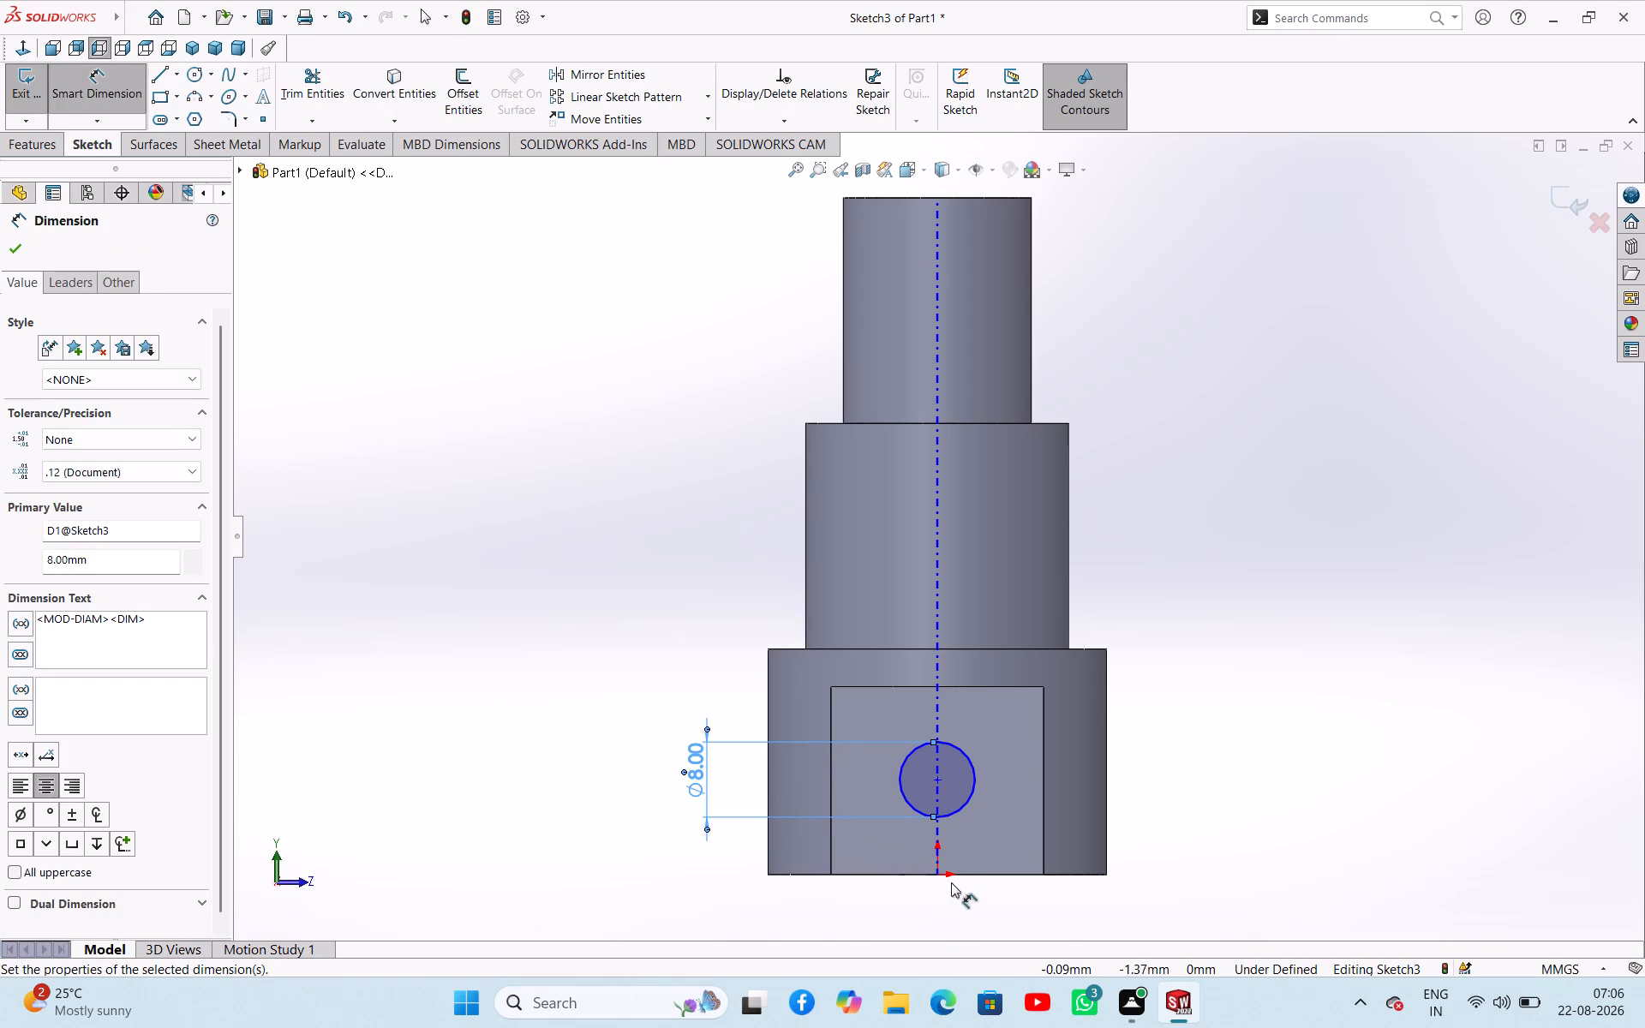
# Dimension the distance from the flat's bottom edge to the circle's center as 12 mm.
pyautogui.click(992, 877)
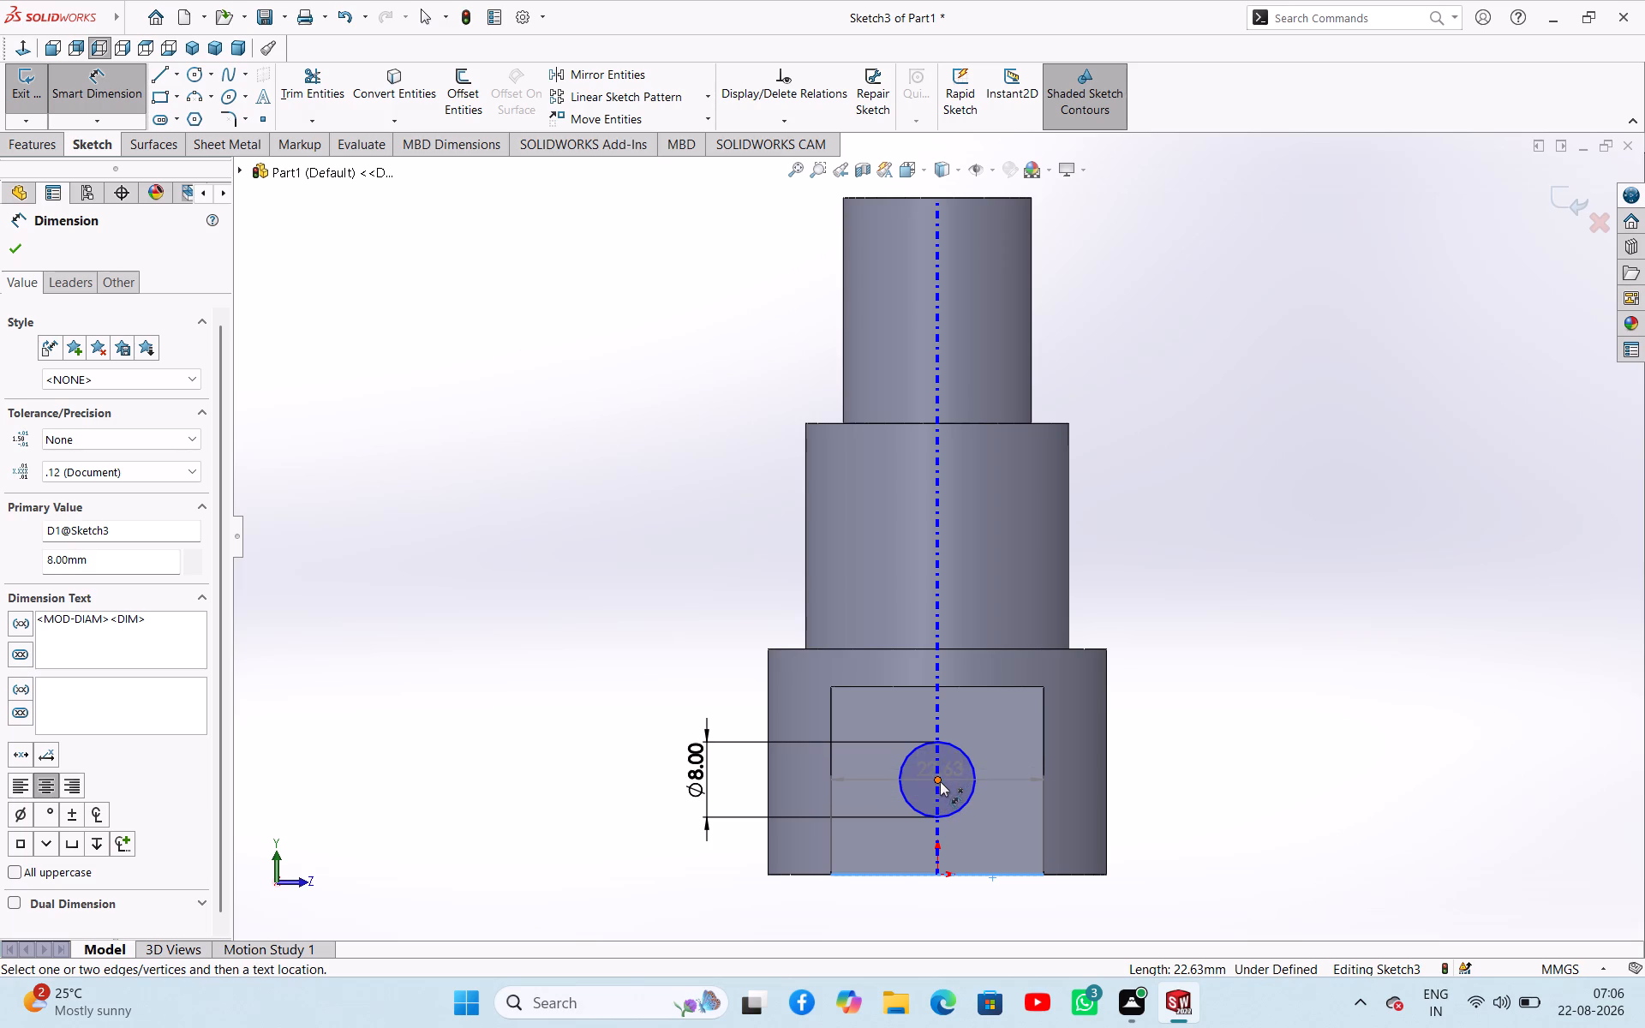
pyautogui.click(942, 782)
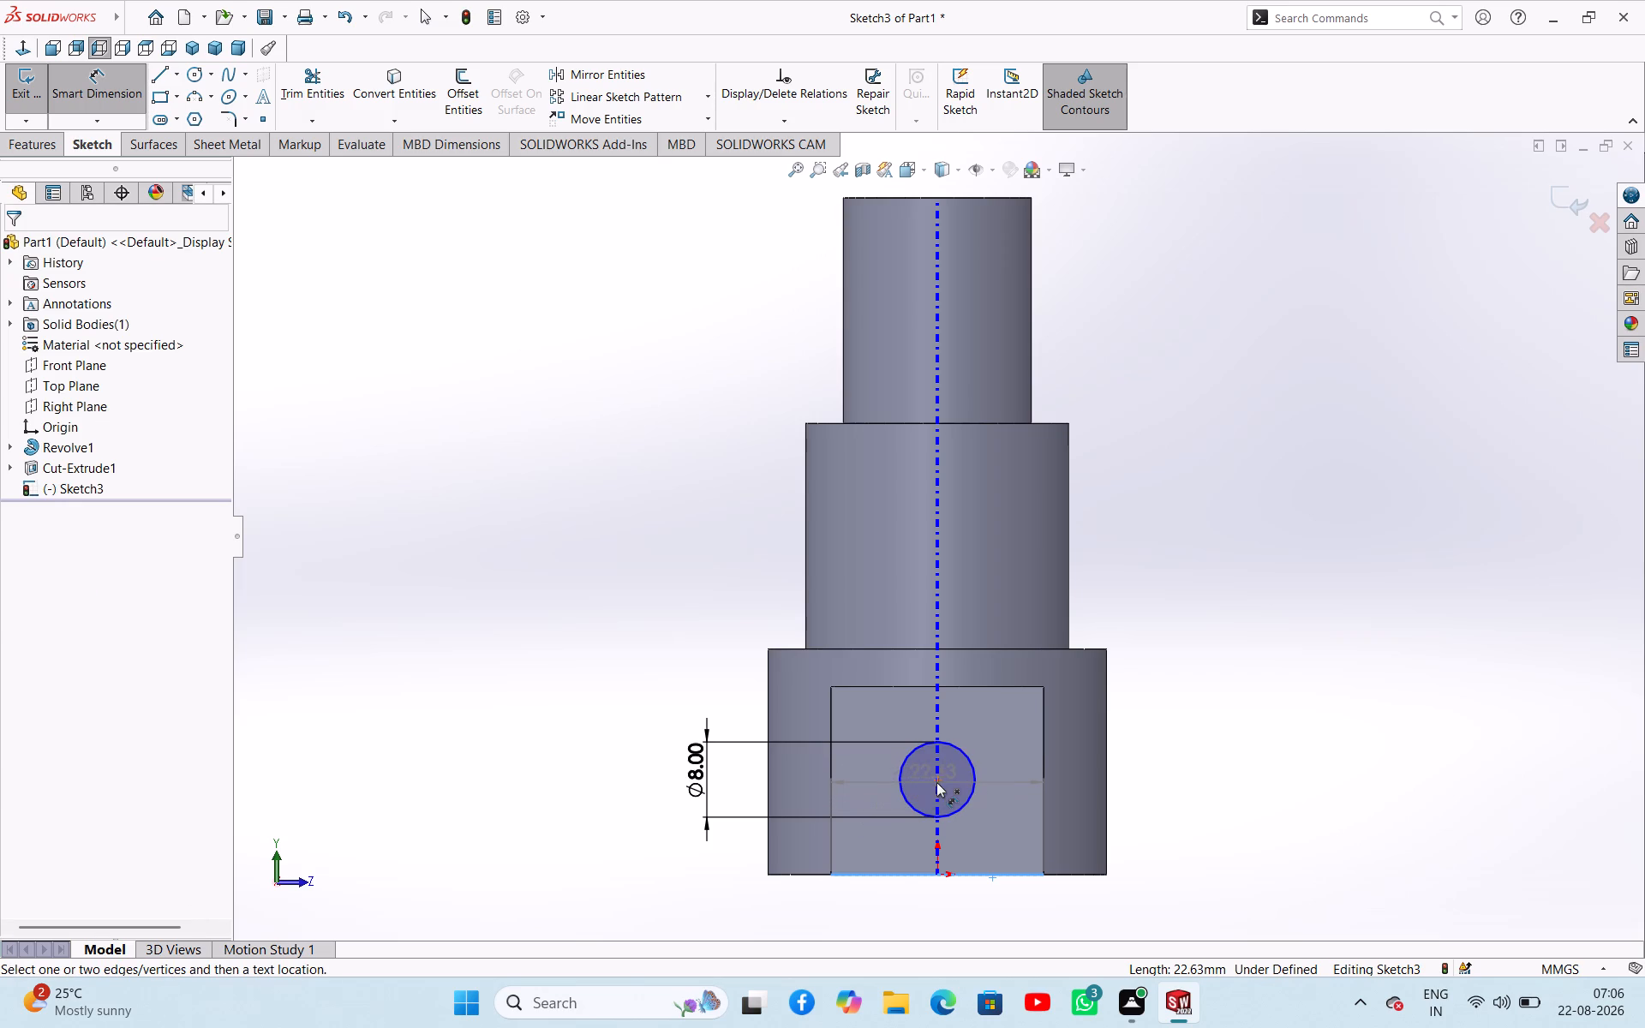
pyautogui.click(938, 784)
pyautogui.click(637, 826)
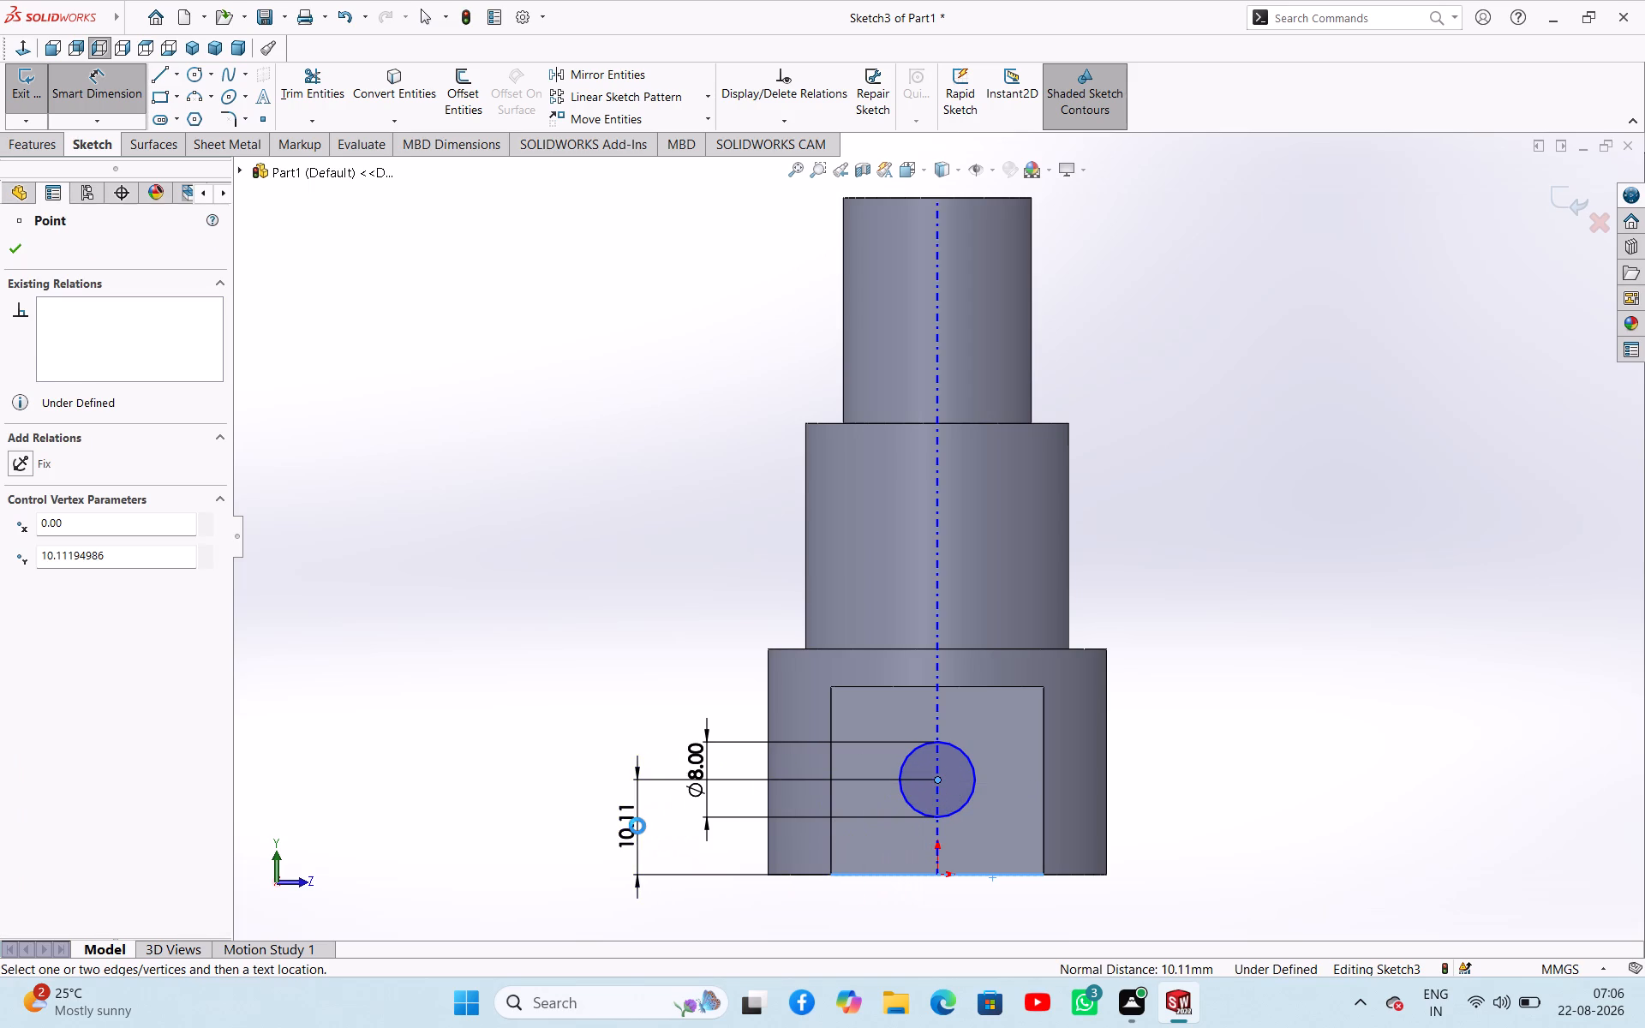
pyautogui.write('12')
pyautogui.press('Return')
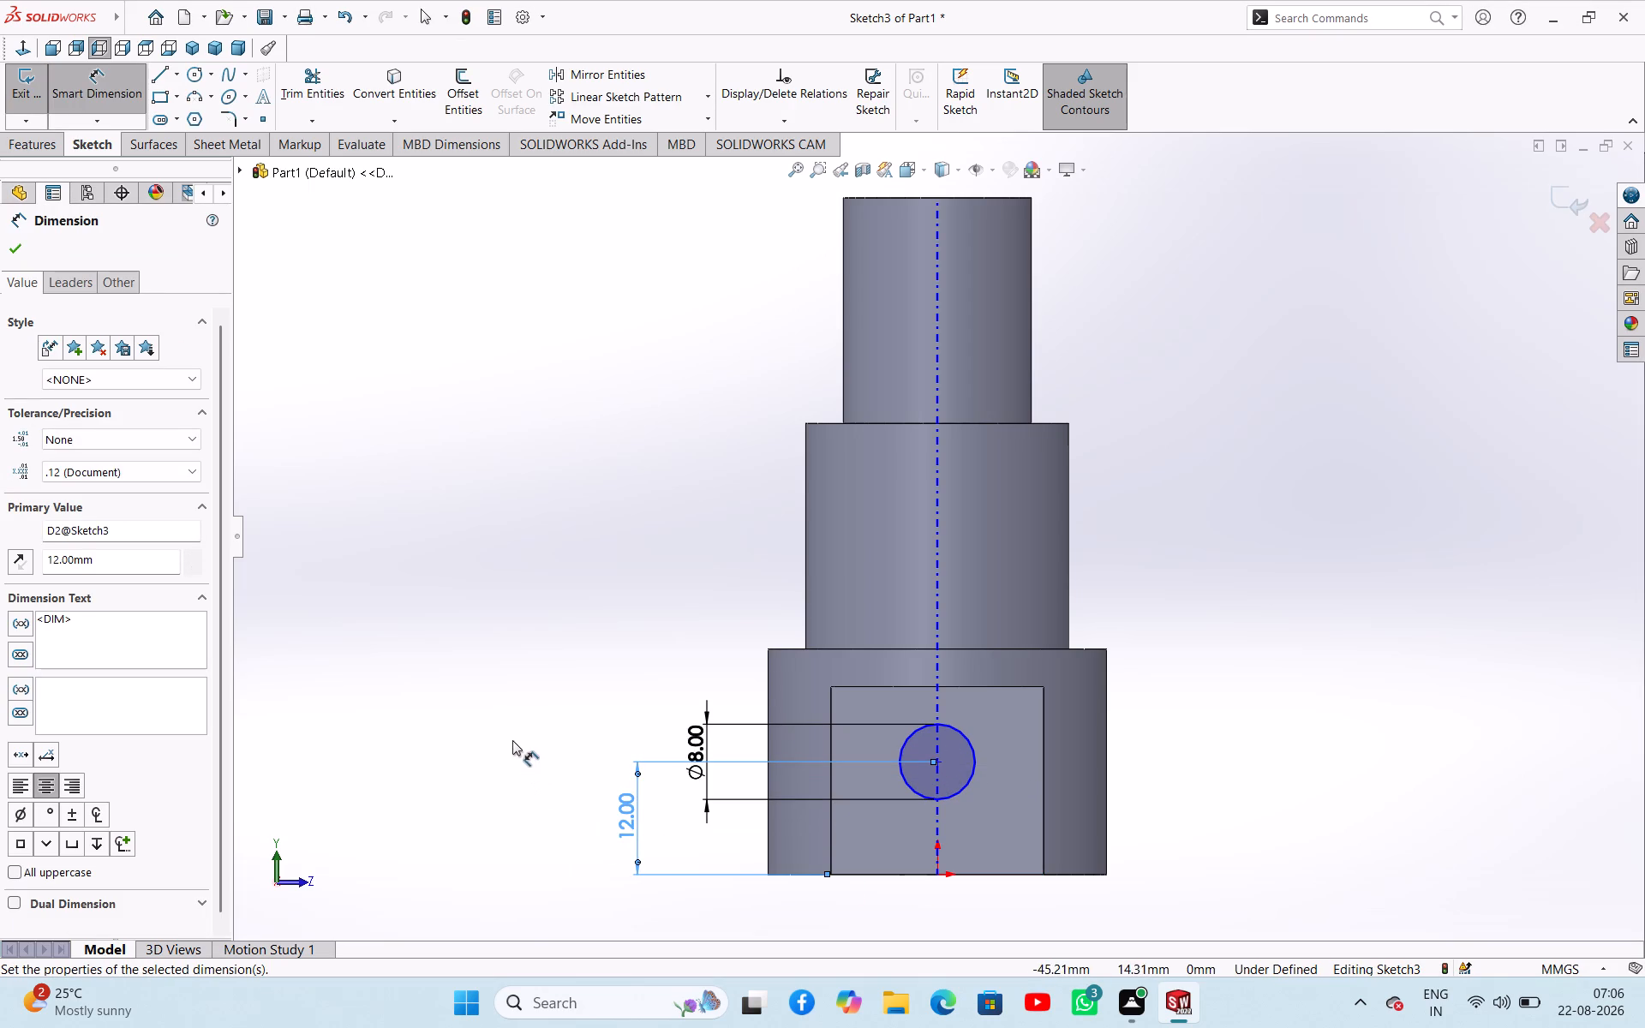
# Set the circle center's distance from the bottom edge to 10 mm and exit the sketch.
pyautogui.click(623, 813)
pyautogui.click(628, 813)
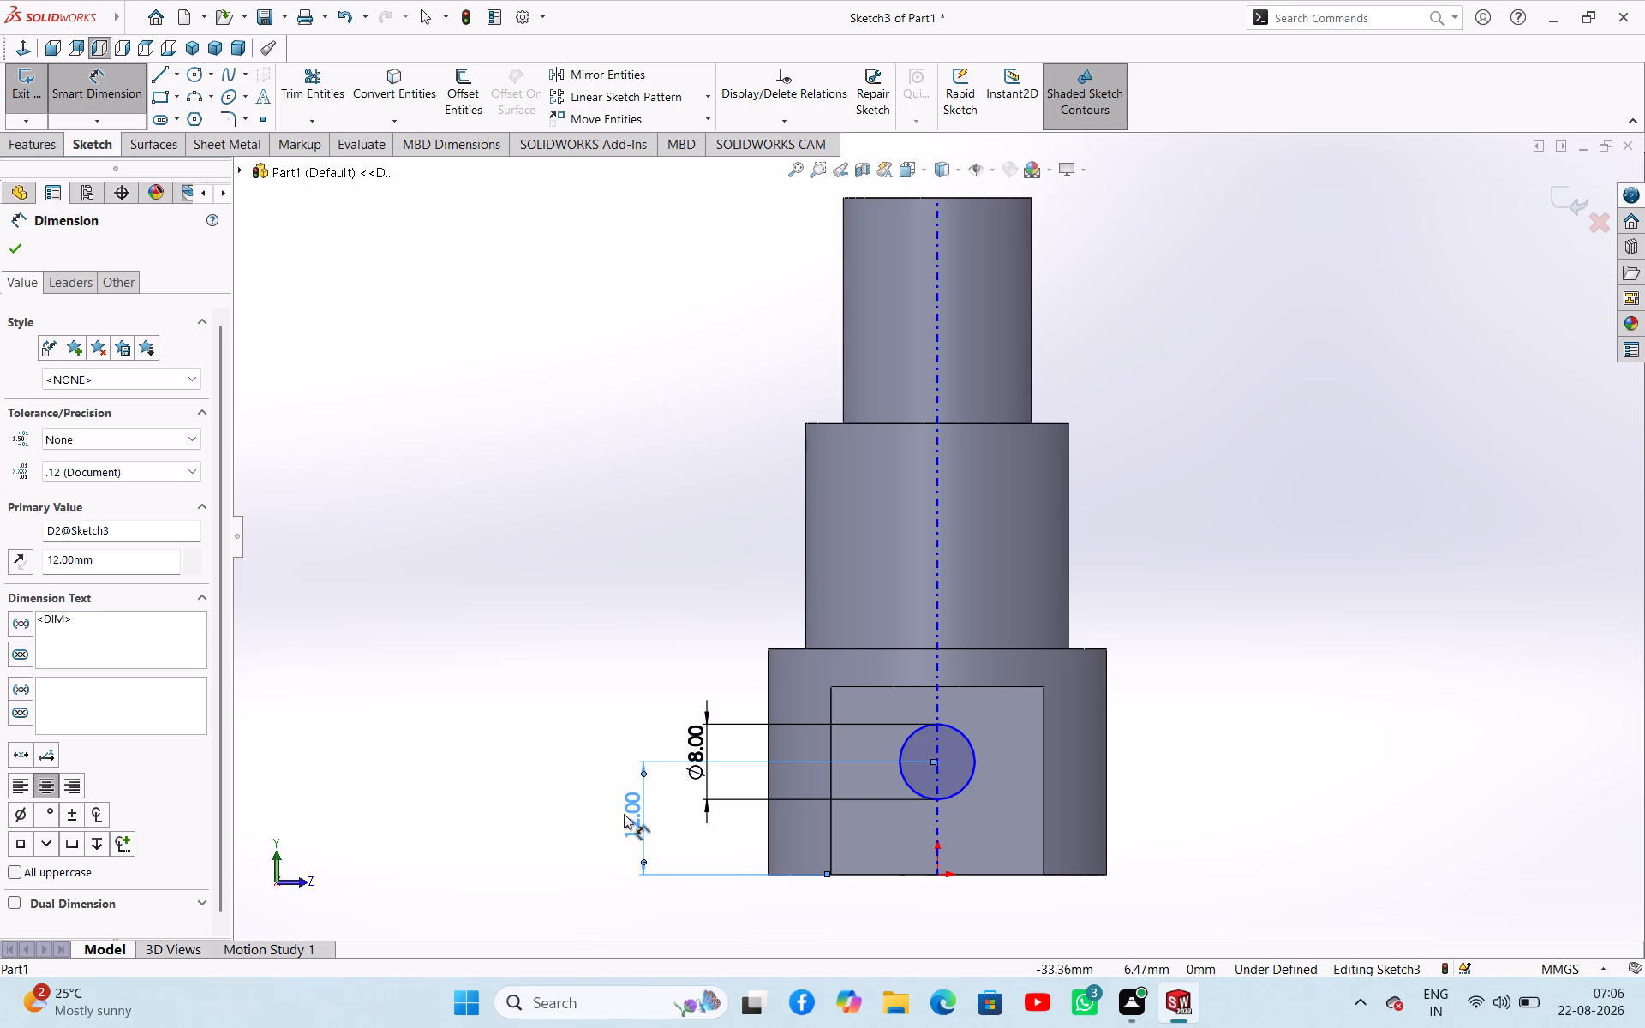
pyautogui.click(624, 814)
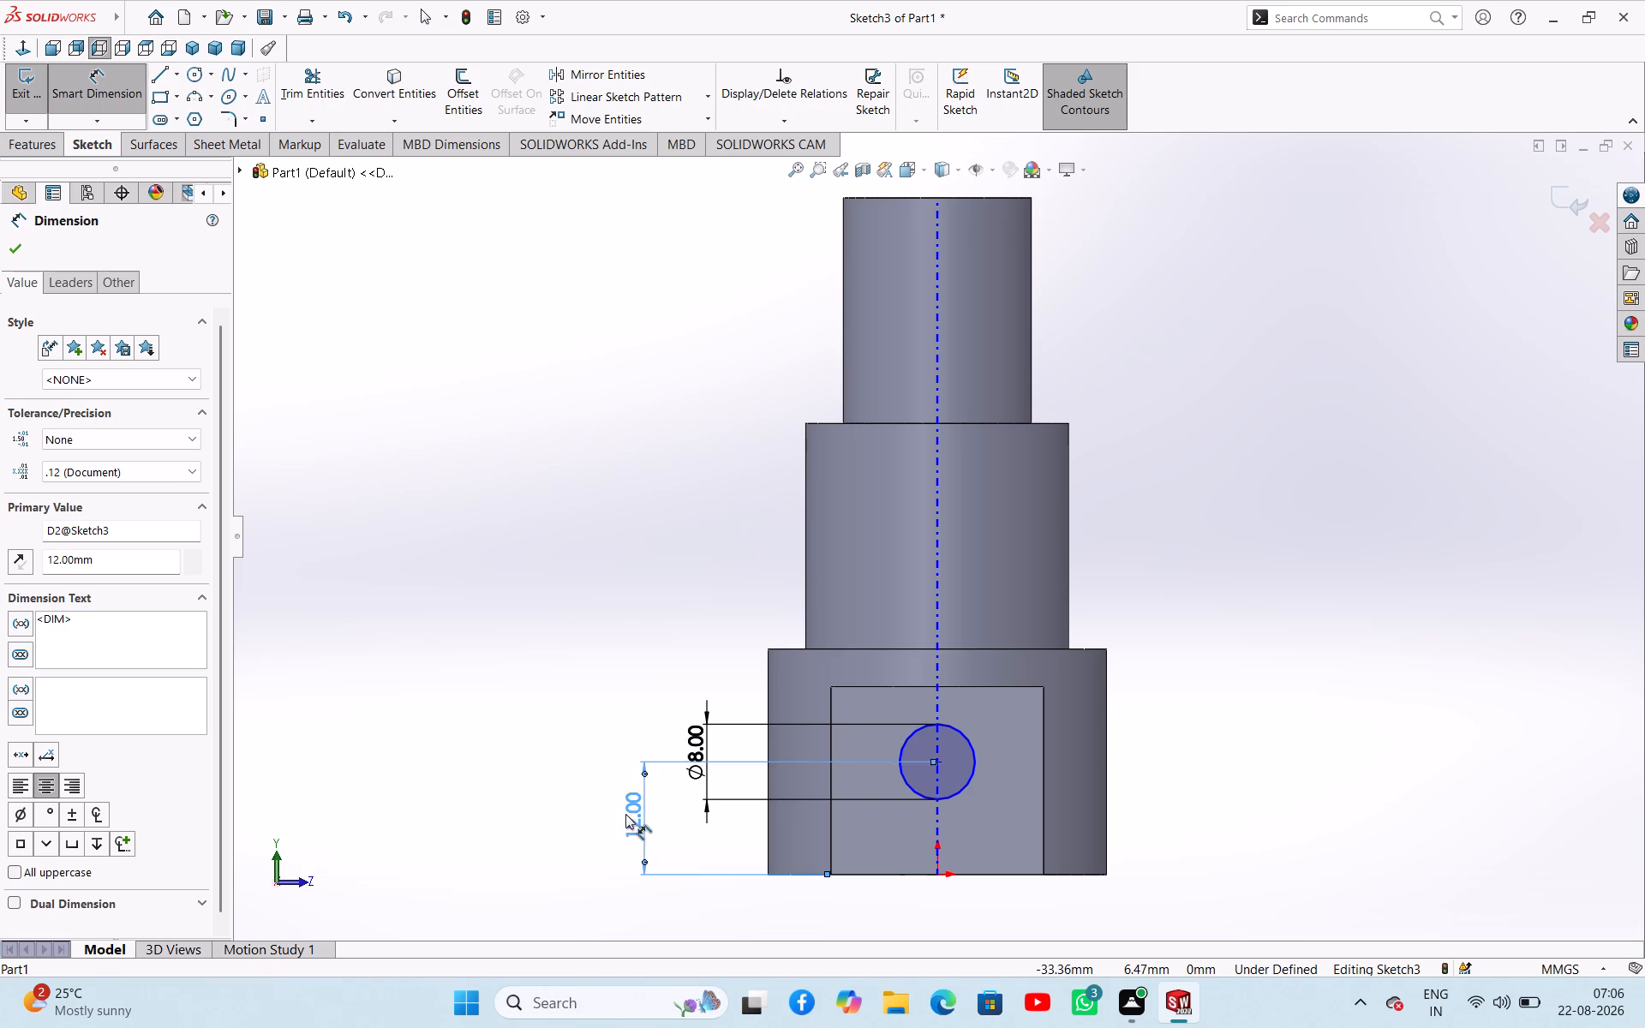
pyautogui.click(625, 814)
pyautogui.rightClick(605, 786)
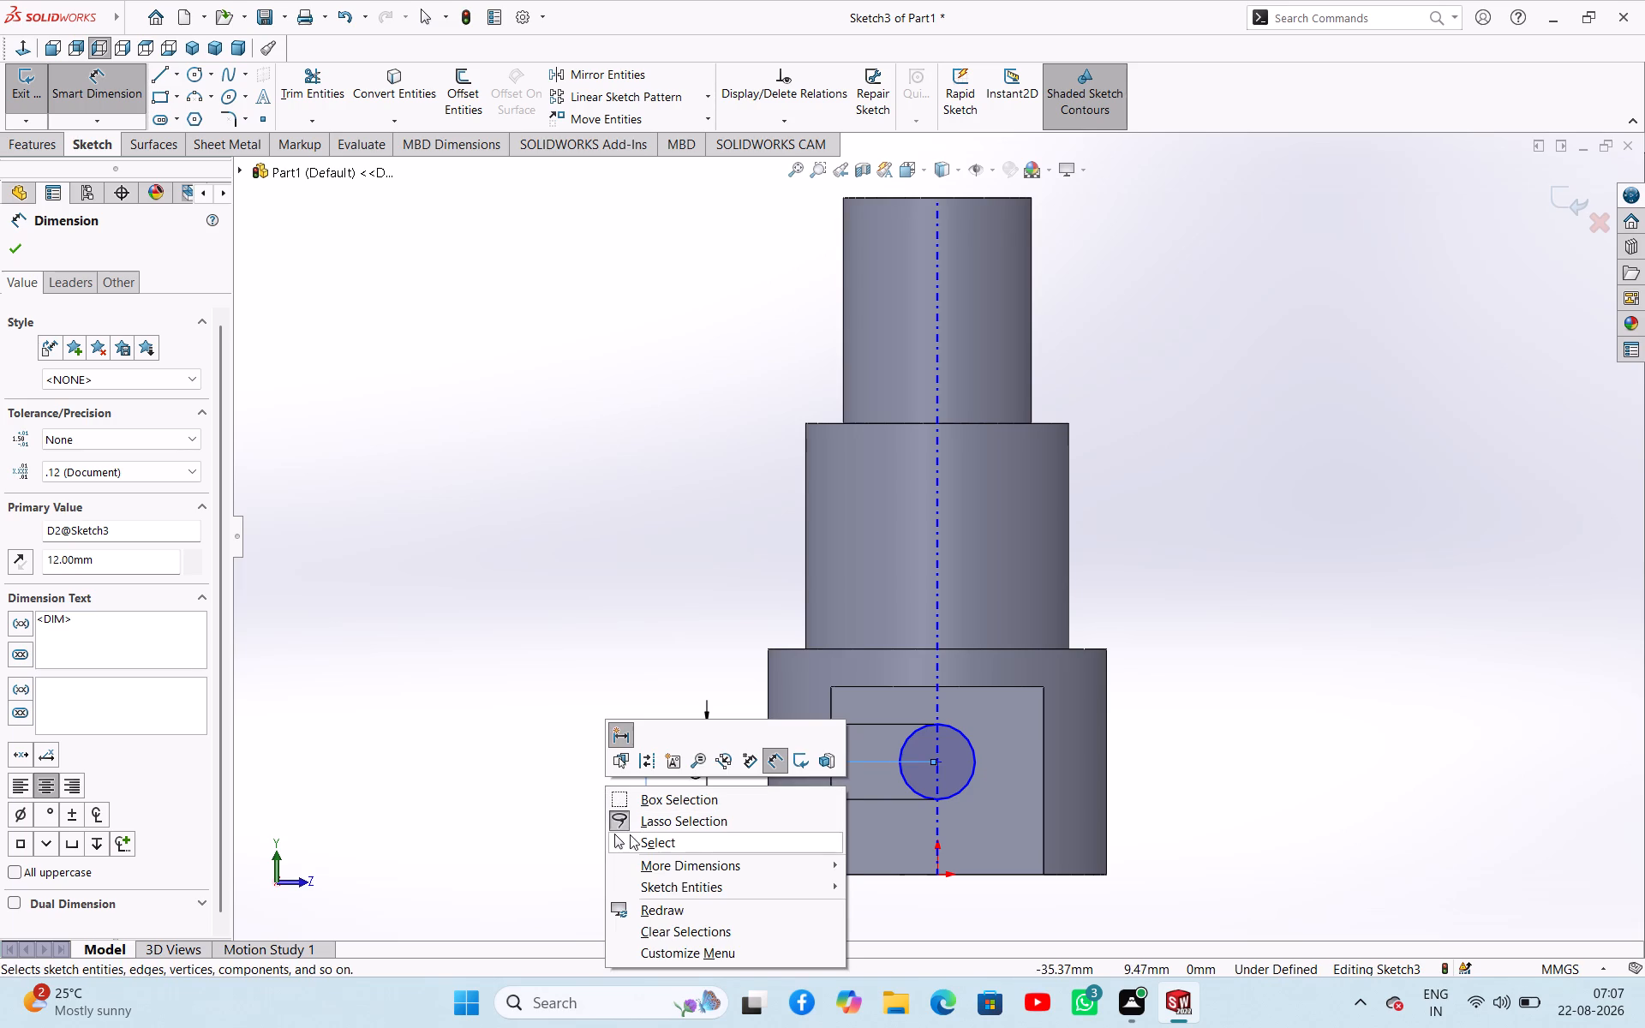
pyautogui.click(630, 844)
pyautogui.click(643, 840)
pyautogui.click(643, 840)
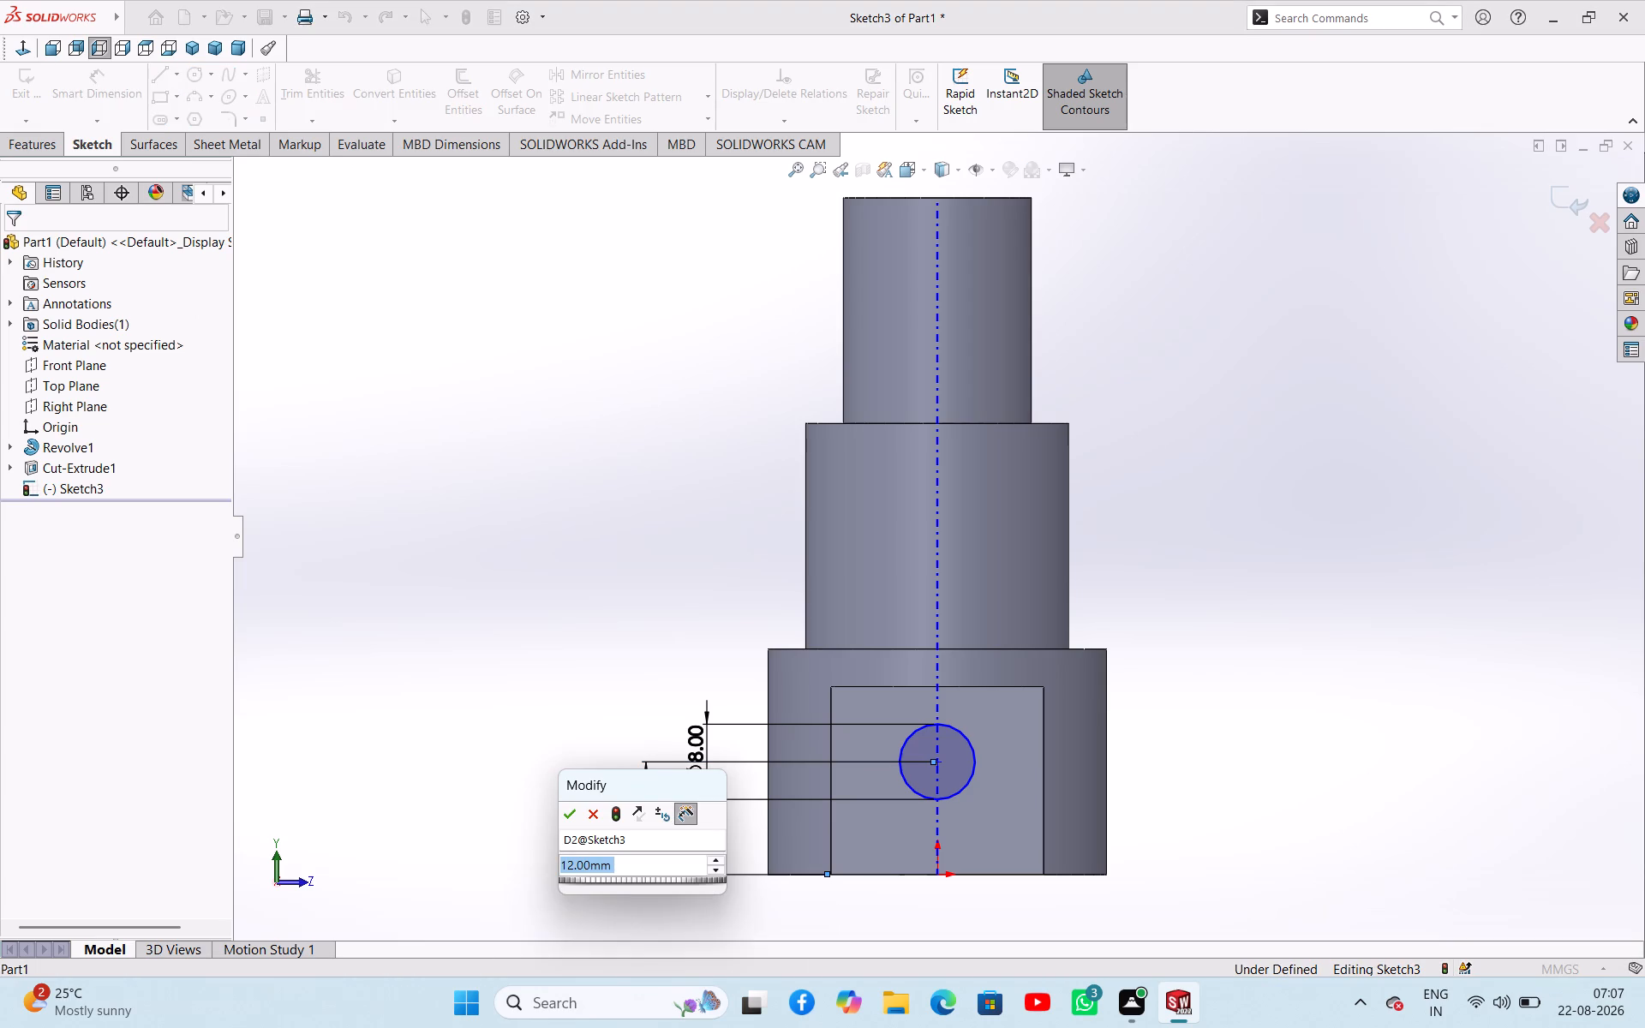
pyautogui.write('10')
pyautogui.press('Return')
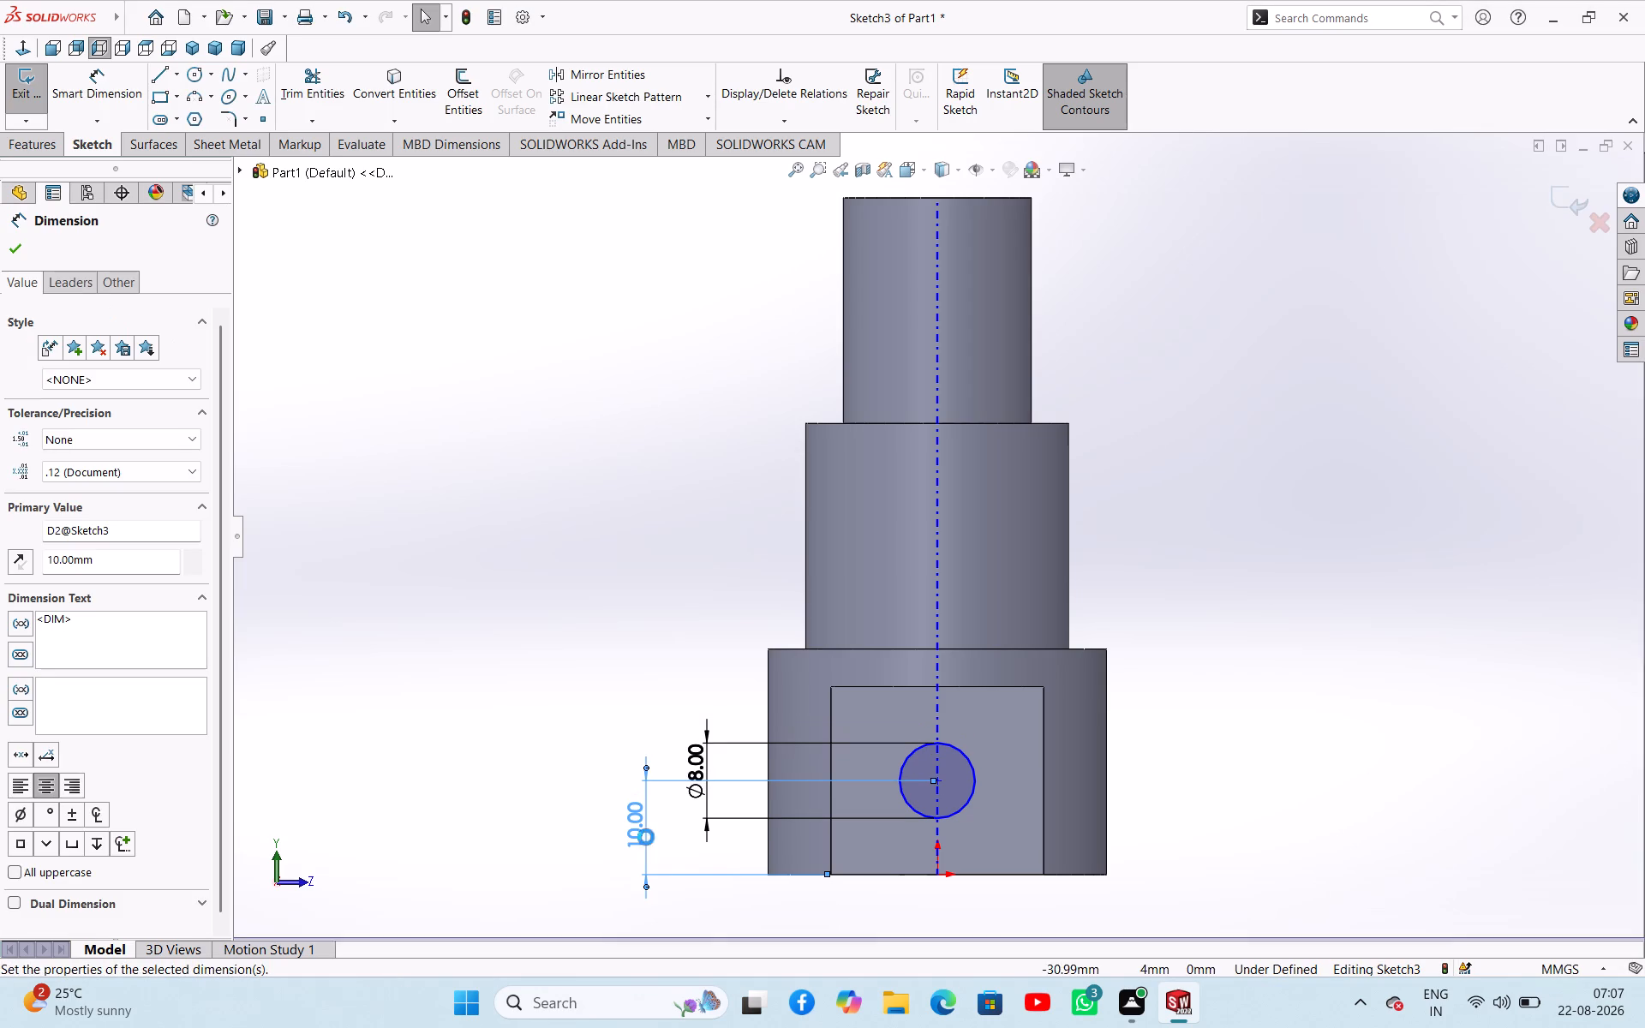
pyautogui.click(18, 253)
pyautogui.click(24, 102)
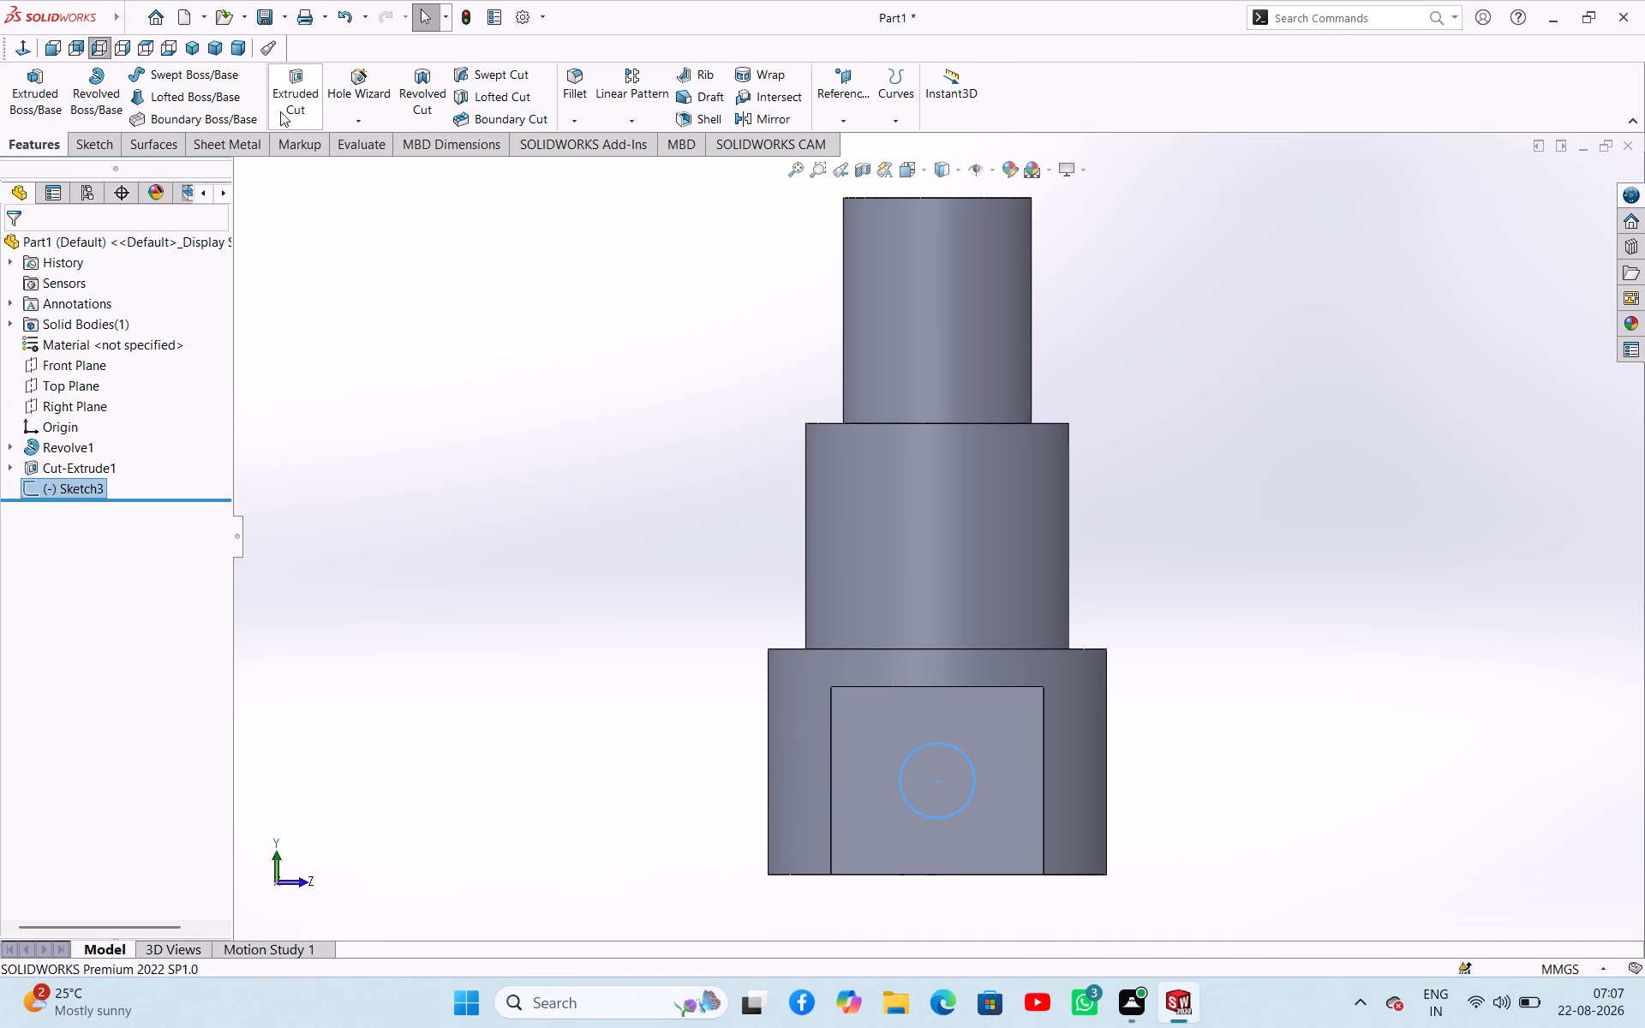
# Cut-extrude the circle 30 mm blind to make a cross hole through both flats.
pyautogui.moveTo(301, 119); pyautogui.dragTo(309, 119)
pyautogui.moveTo(544, 491); pyautogui.dragTo(612, 506, button='middle')
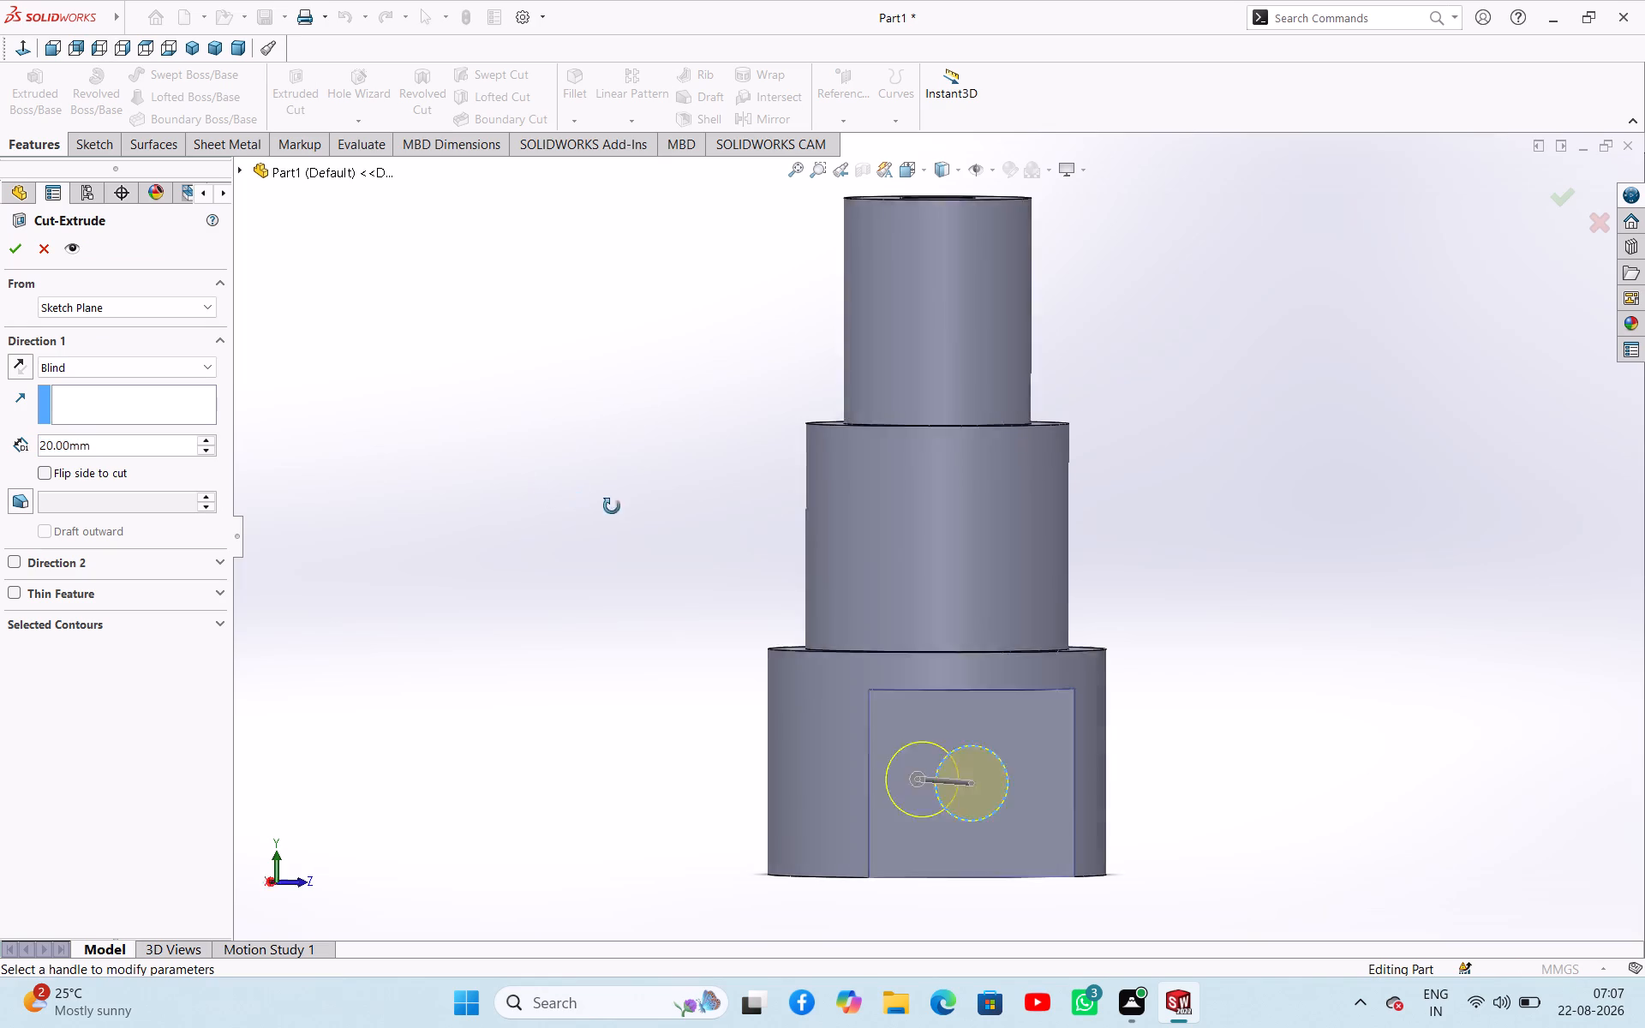
pyautogui.moveTo(612, 506); pyautogui.dragTo(777, 619, button='middle')
pyautogui.scroll(1, 805, 640)
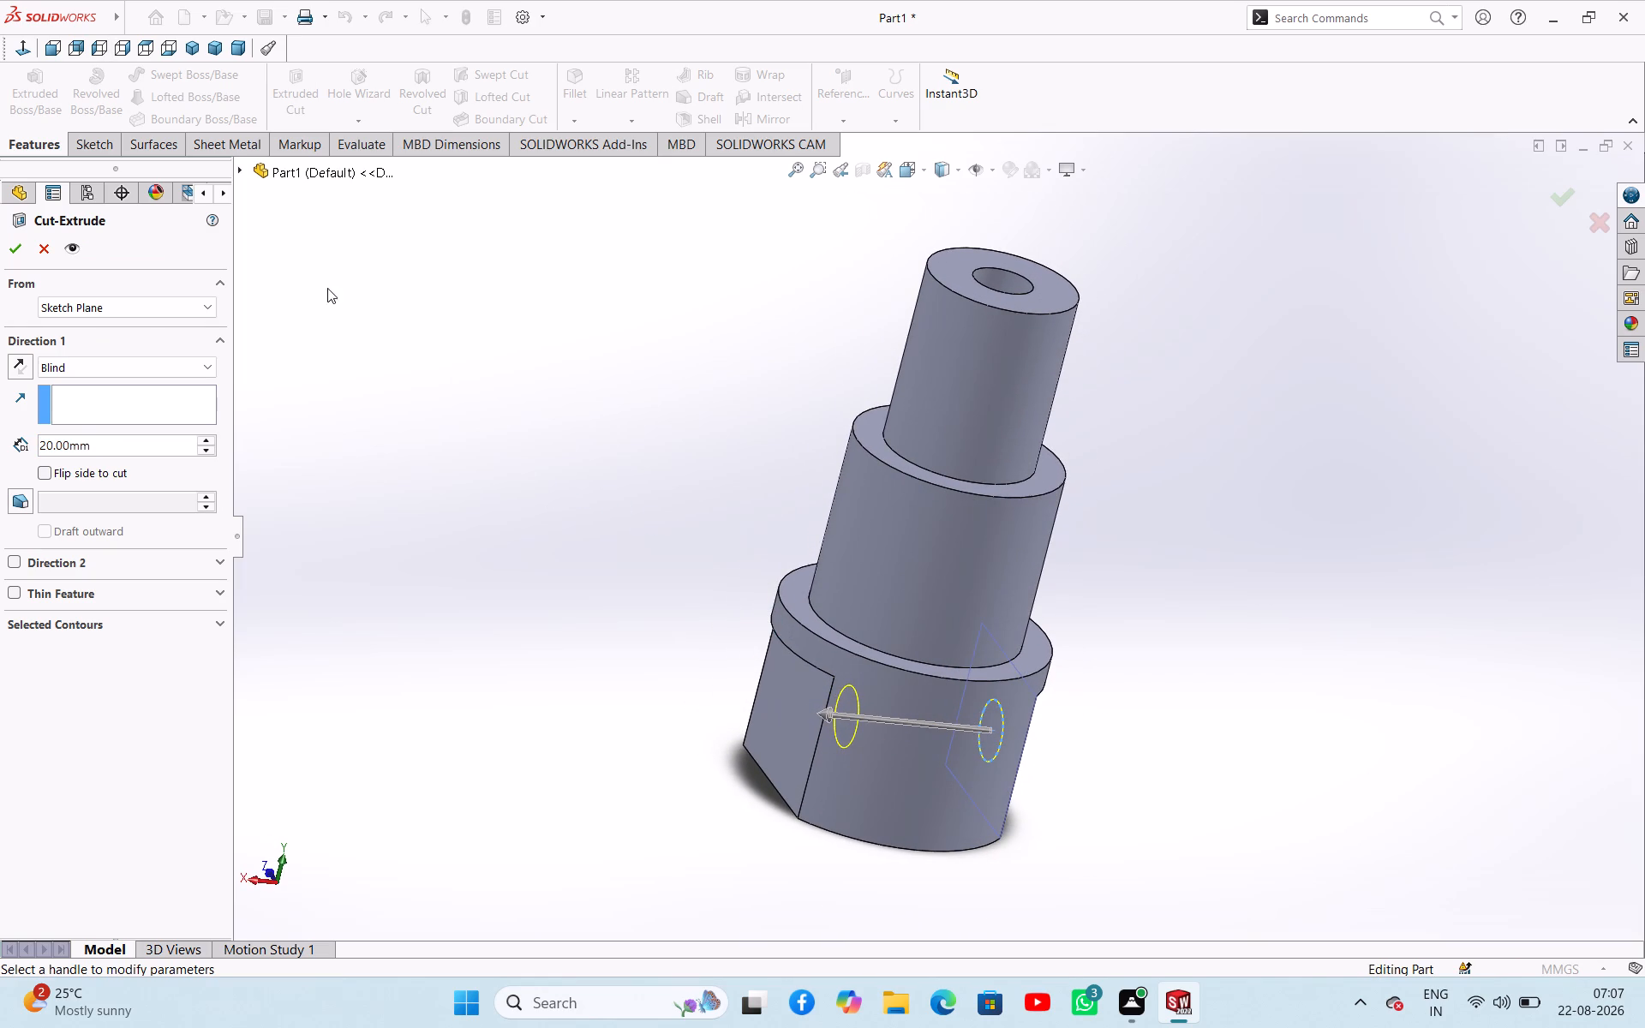
pyautogui.click(212, 435)
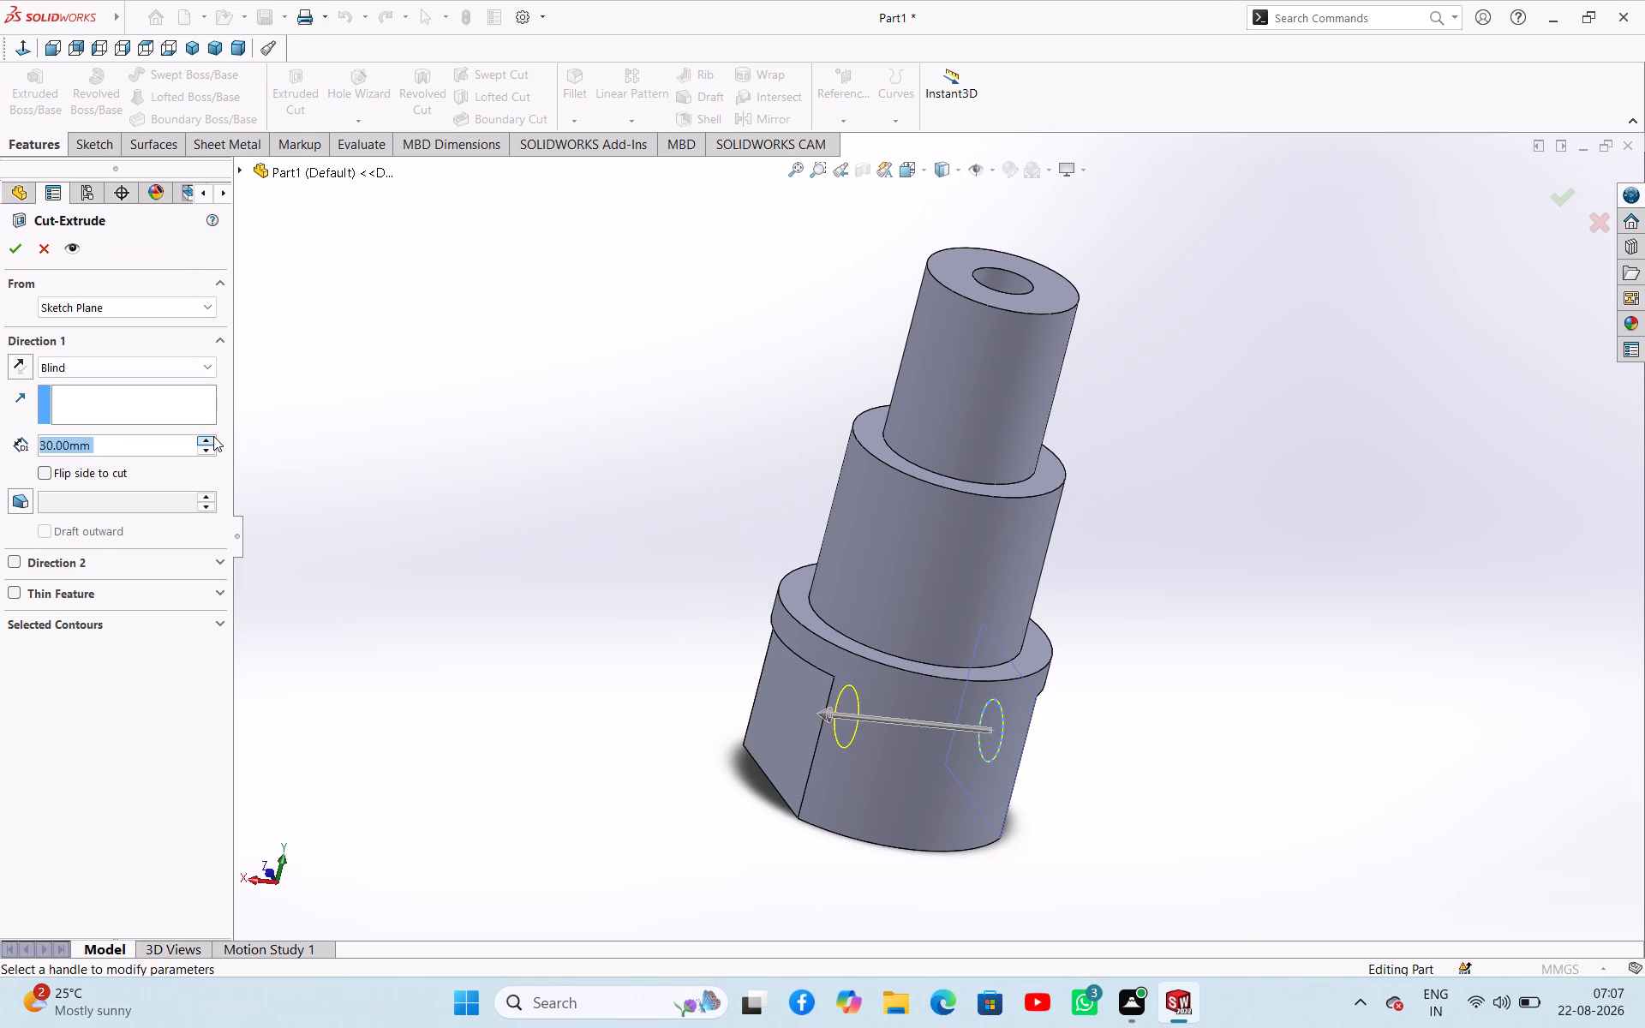
pyautogui.click(24, 247)
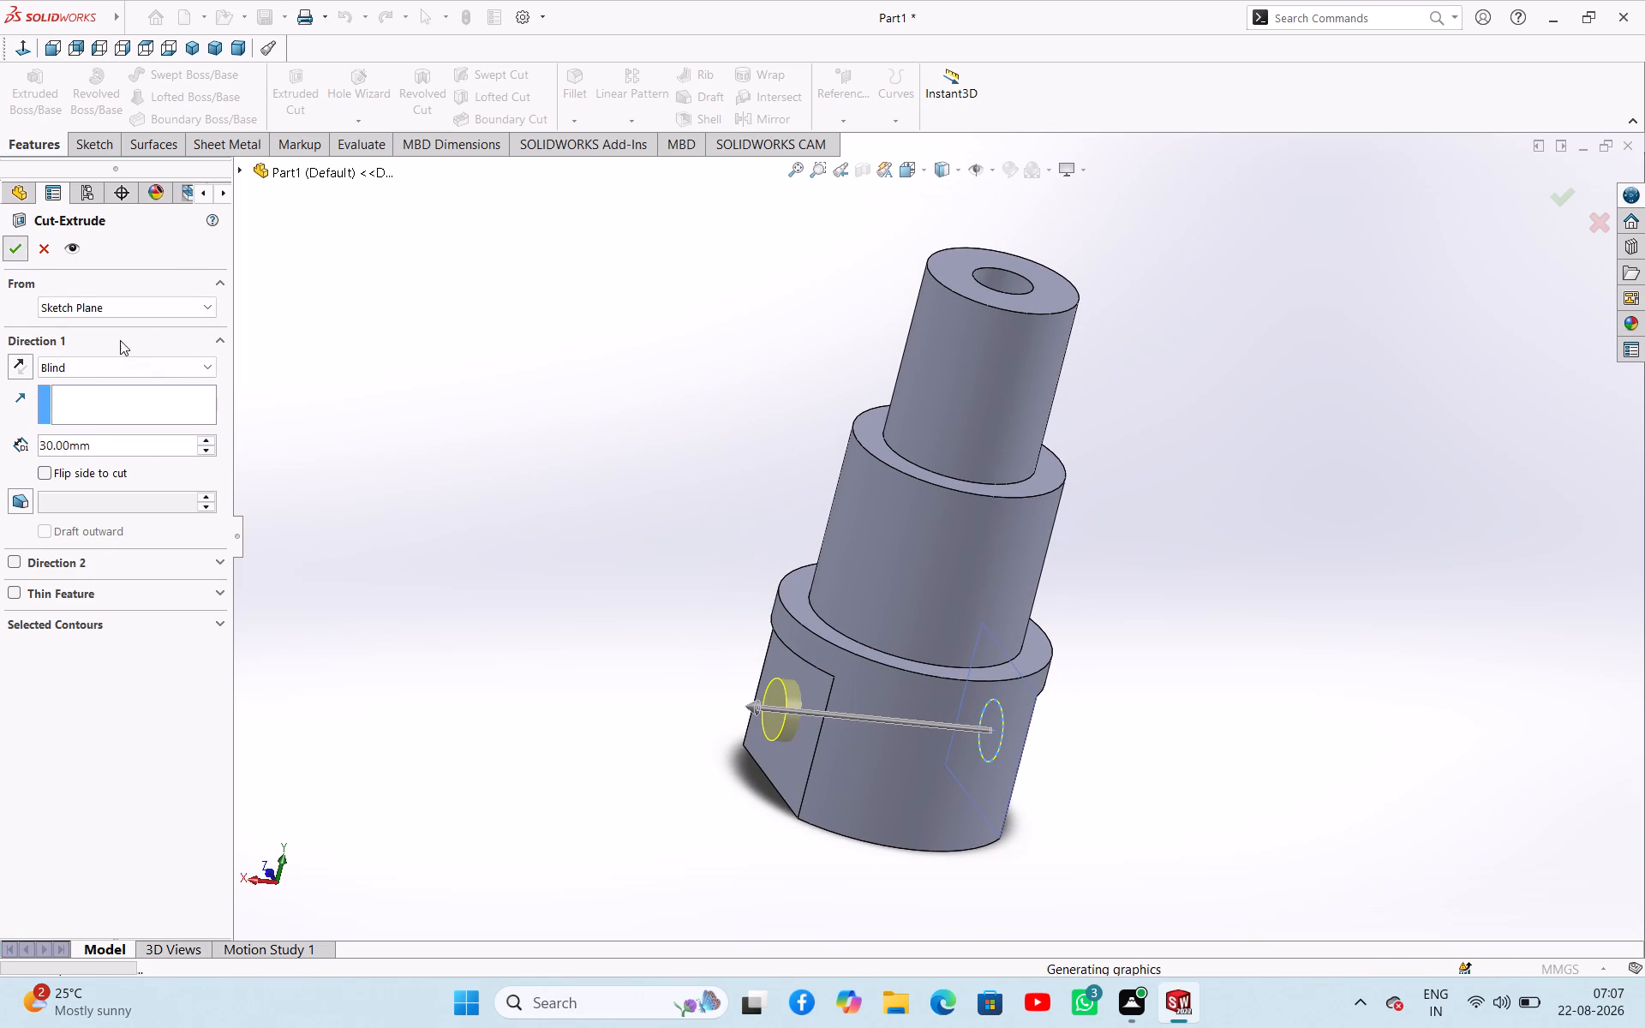
pyautogui.click(386, 483)
# Fillet the outer edge of the top end face of the smallest cylinder with a 2 mm radius.
pyautogui.moveTo(439, 525); pyautogui.dragTo(400, 493, button='middle')
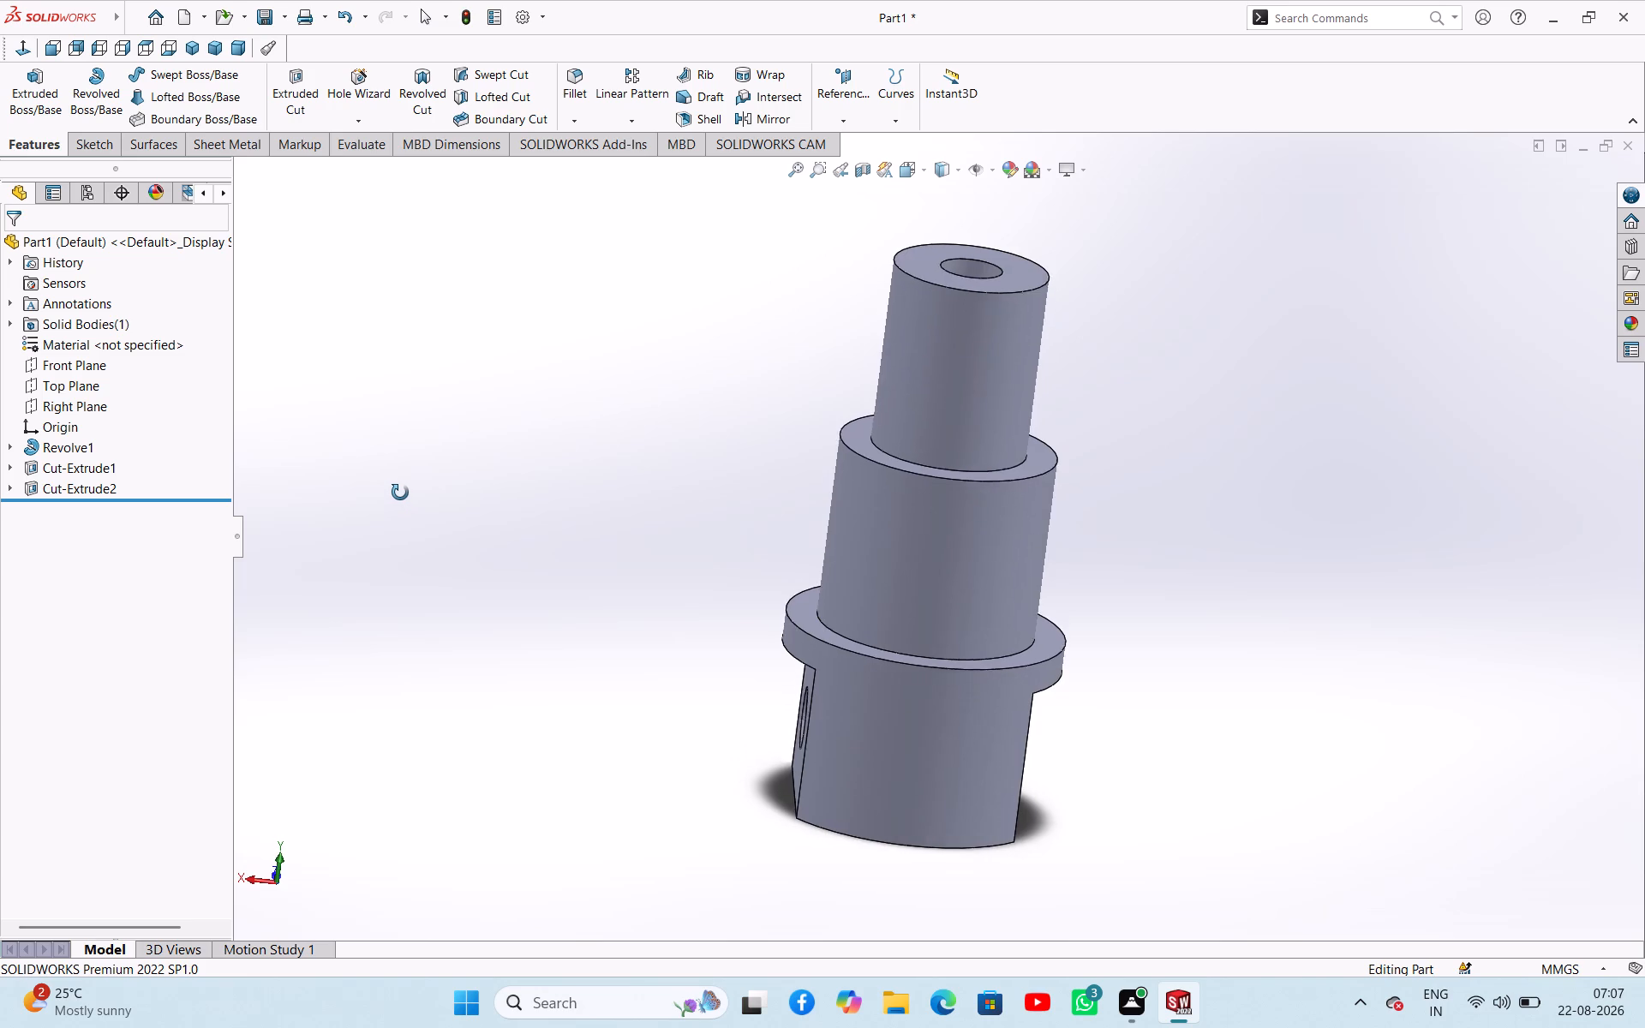
pyautogui.moveTo(400, 493); pyautogui.dragTo(385, 488, button='middle')
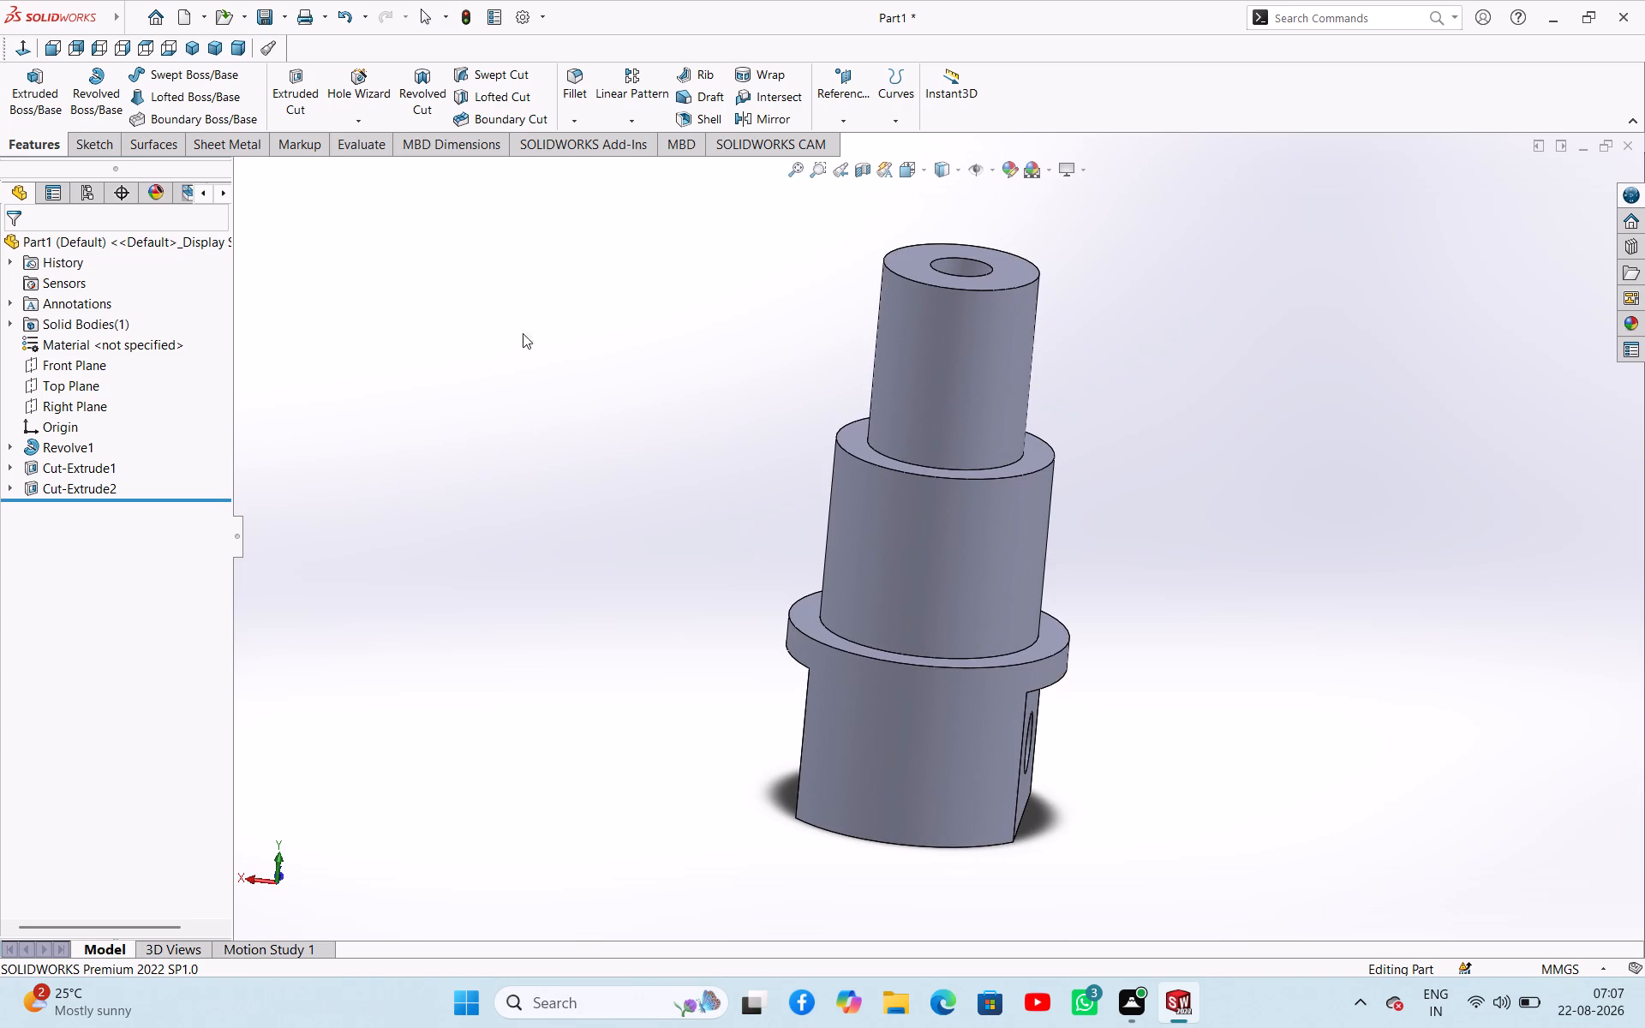
pyautogui.click(579, 81)
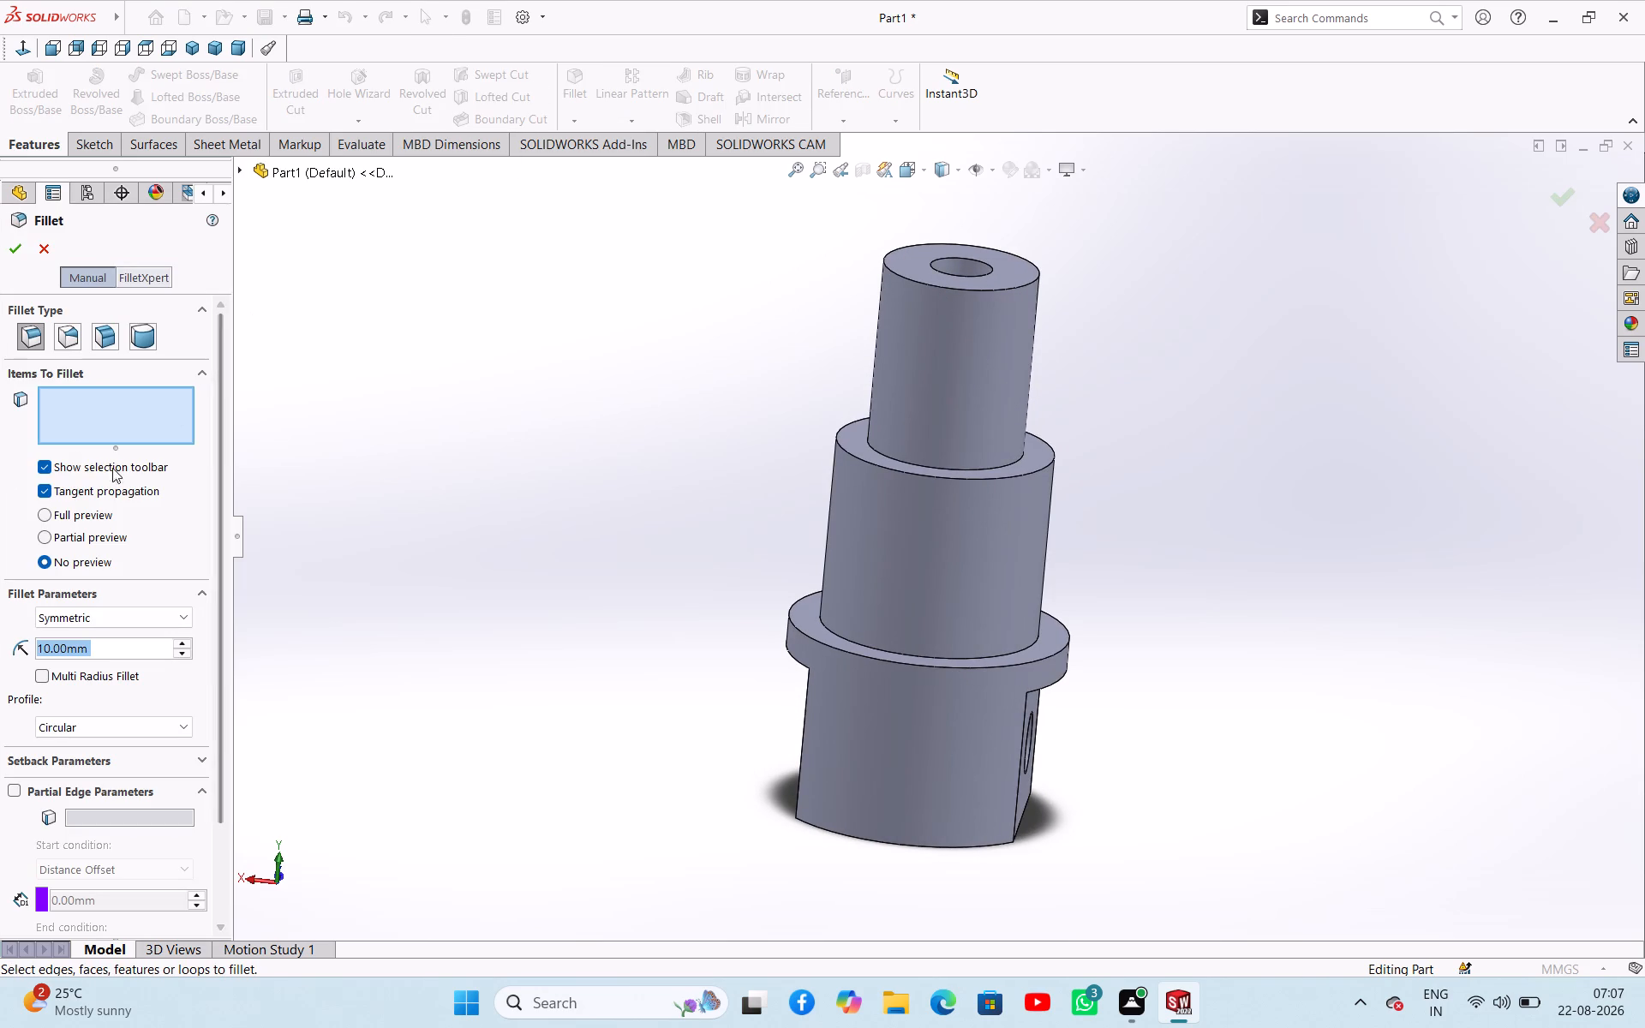
pyautogui.press('2')
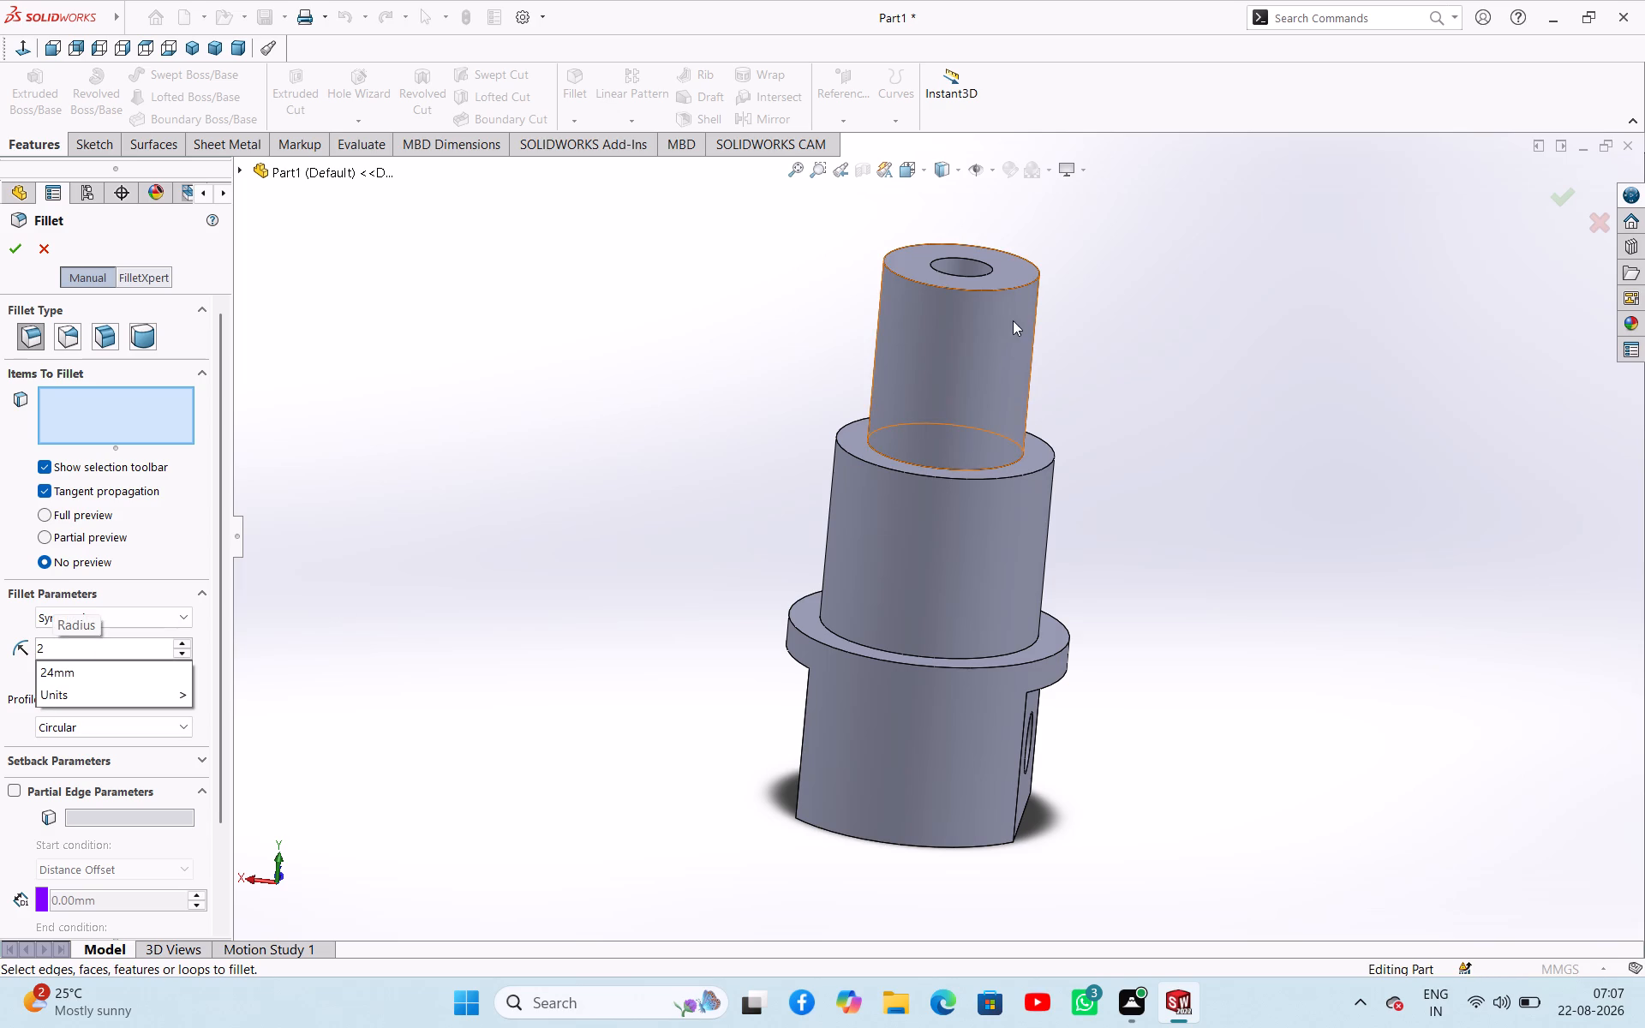
pyautogui.click(1019, 286)
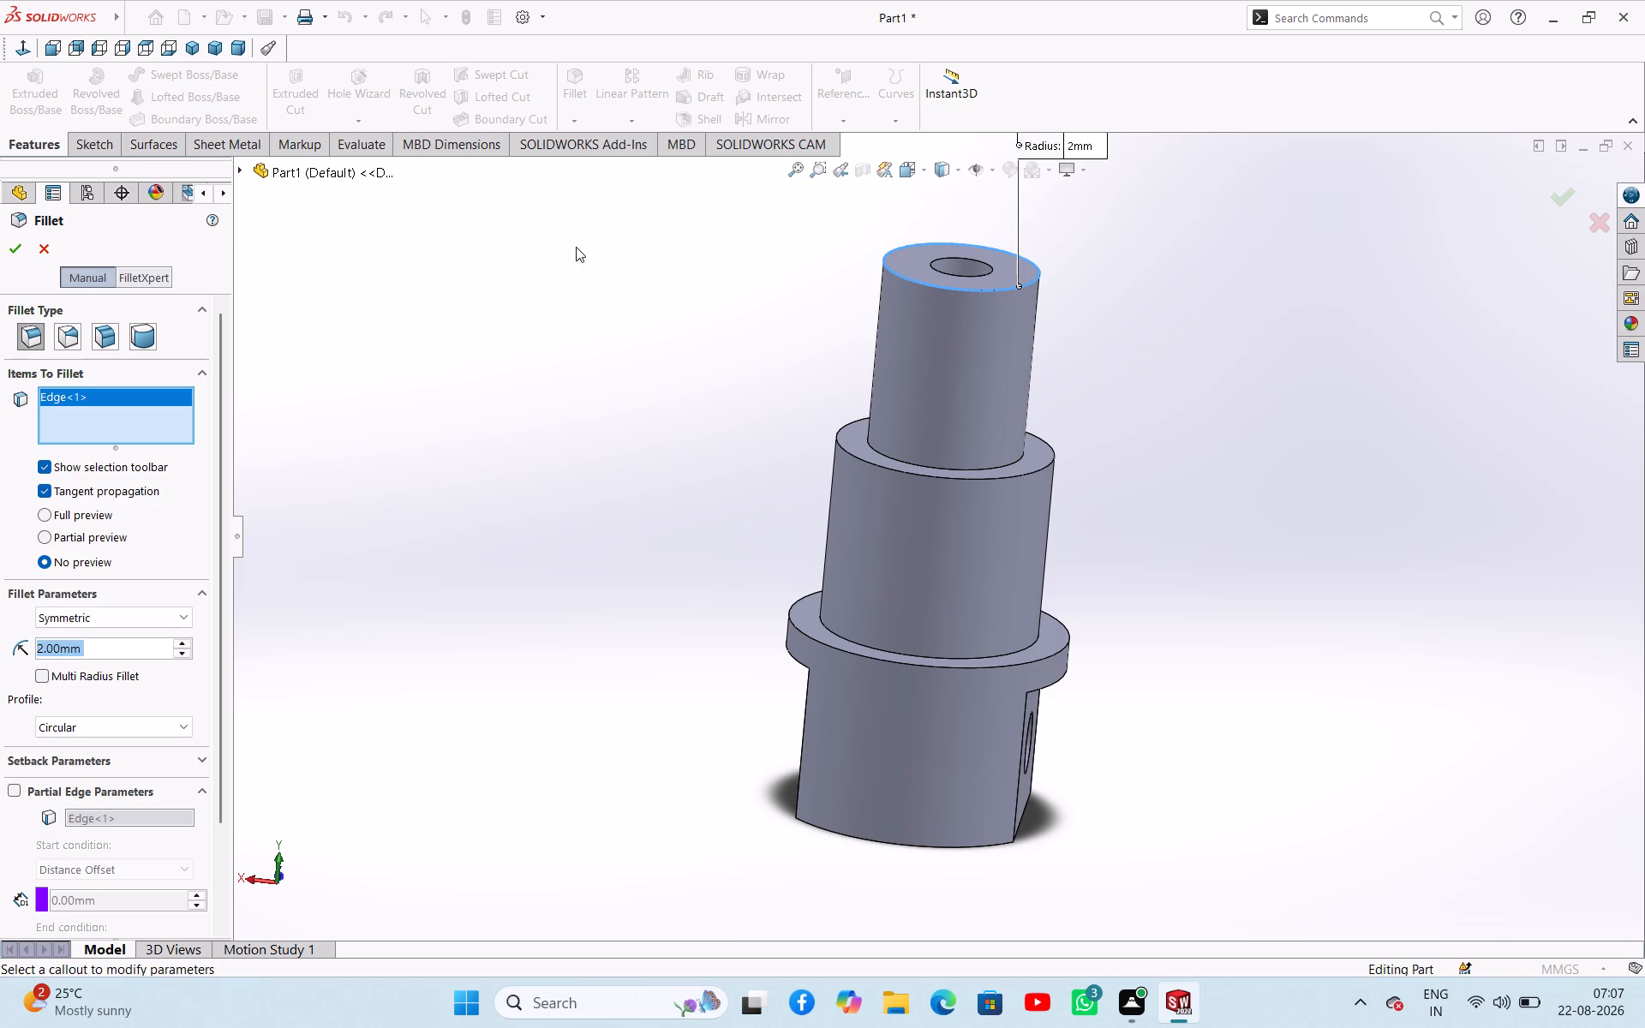
pyautogui.click(20, 247)
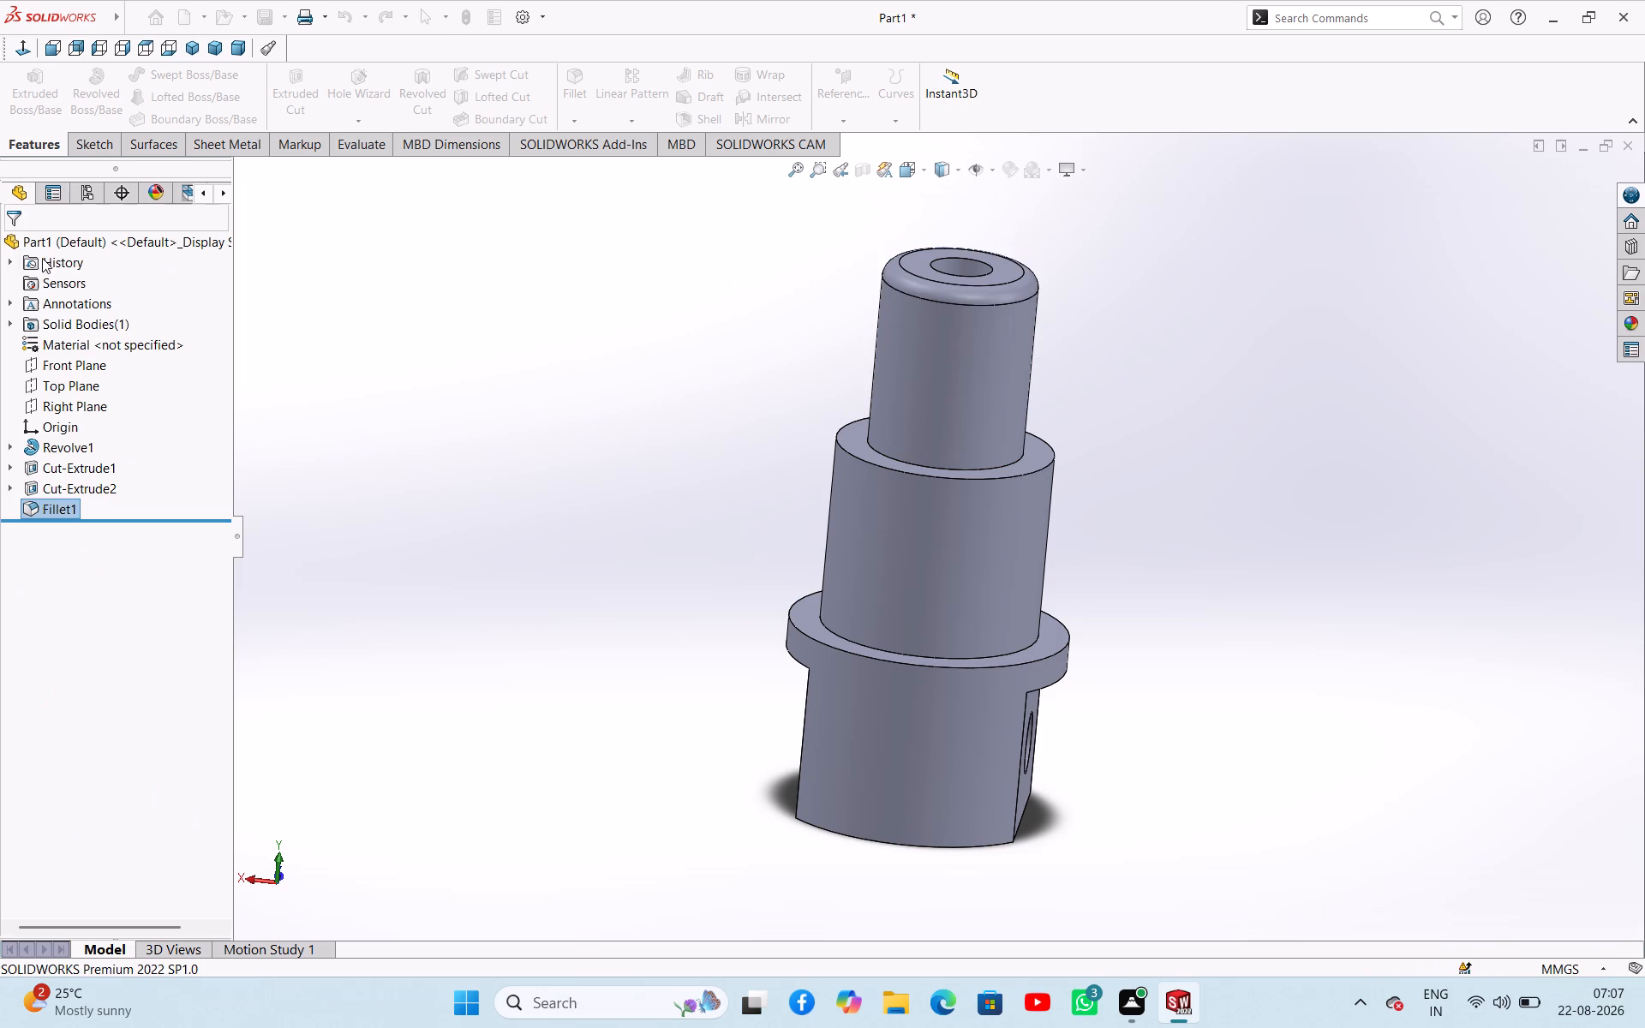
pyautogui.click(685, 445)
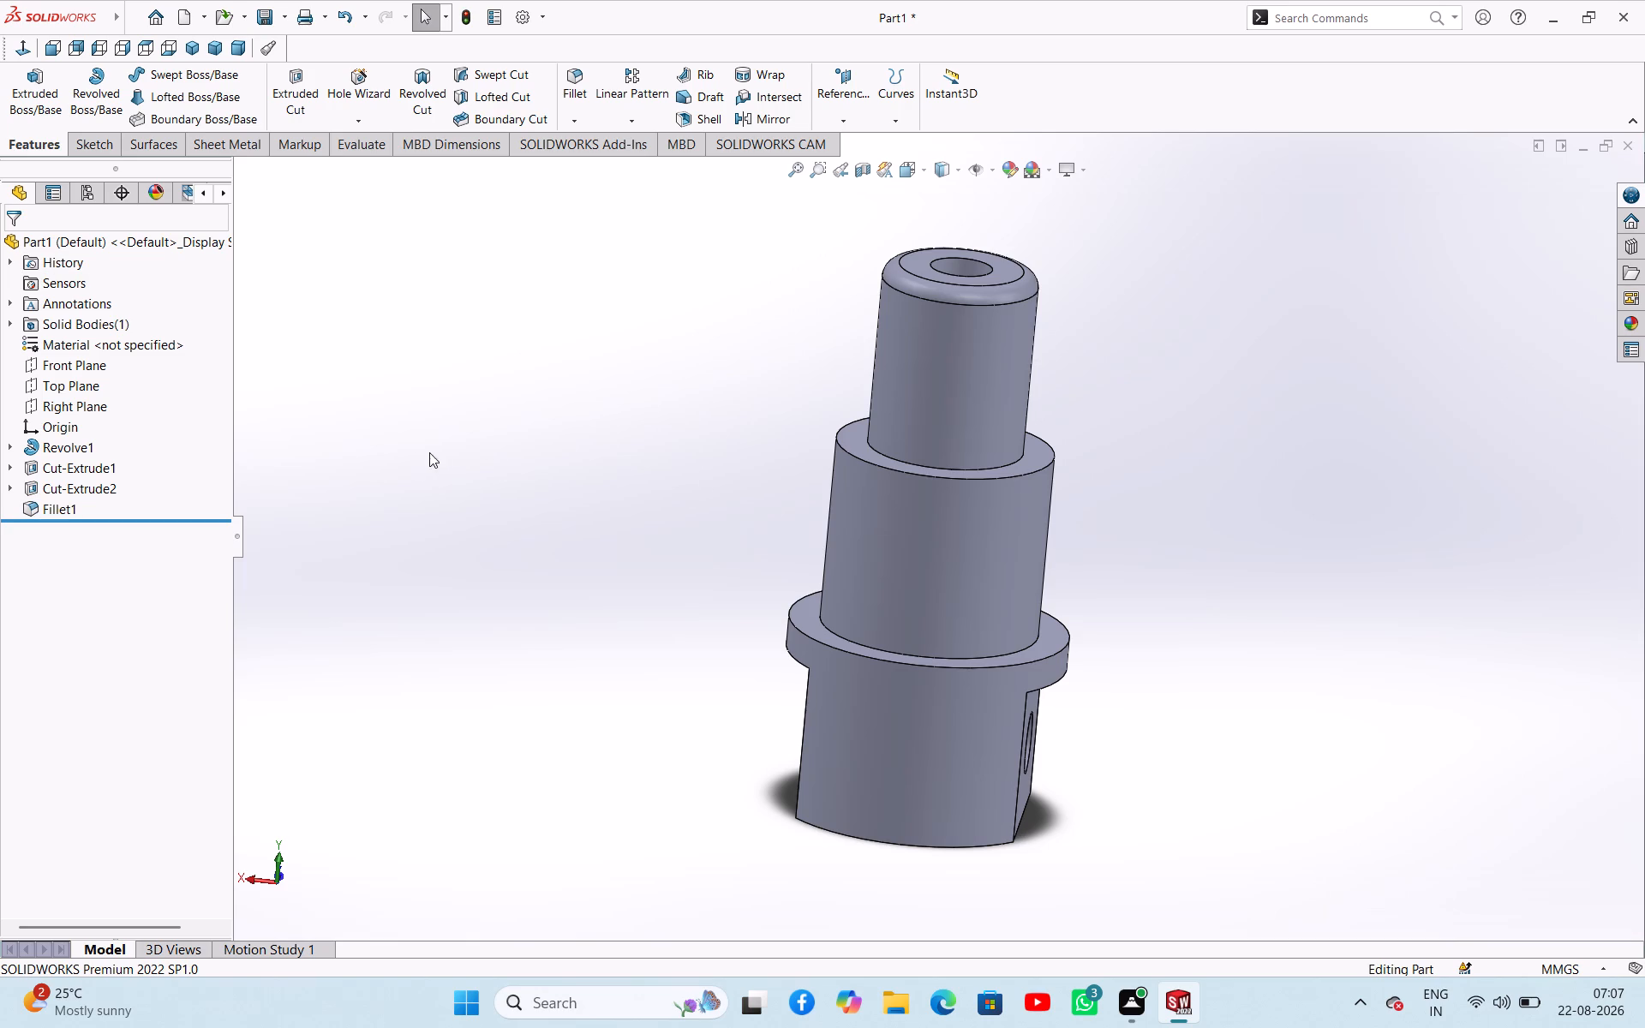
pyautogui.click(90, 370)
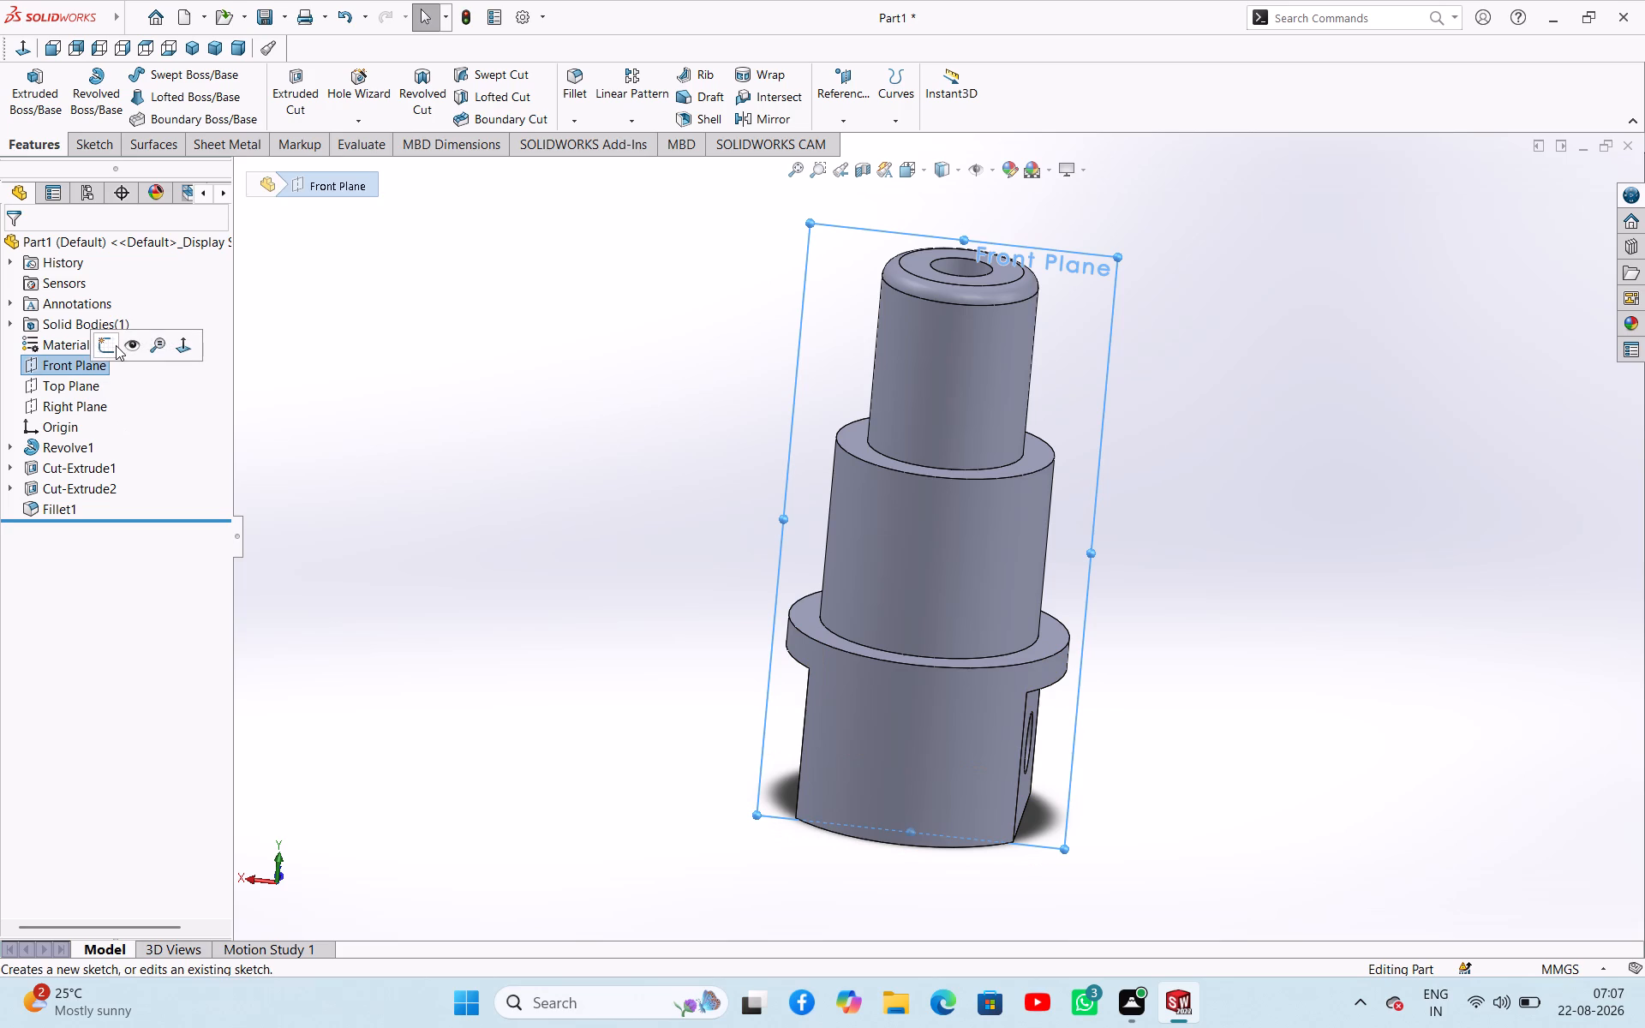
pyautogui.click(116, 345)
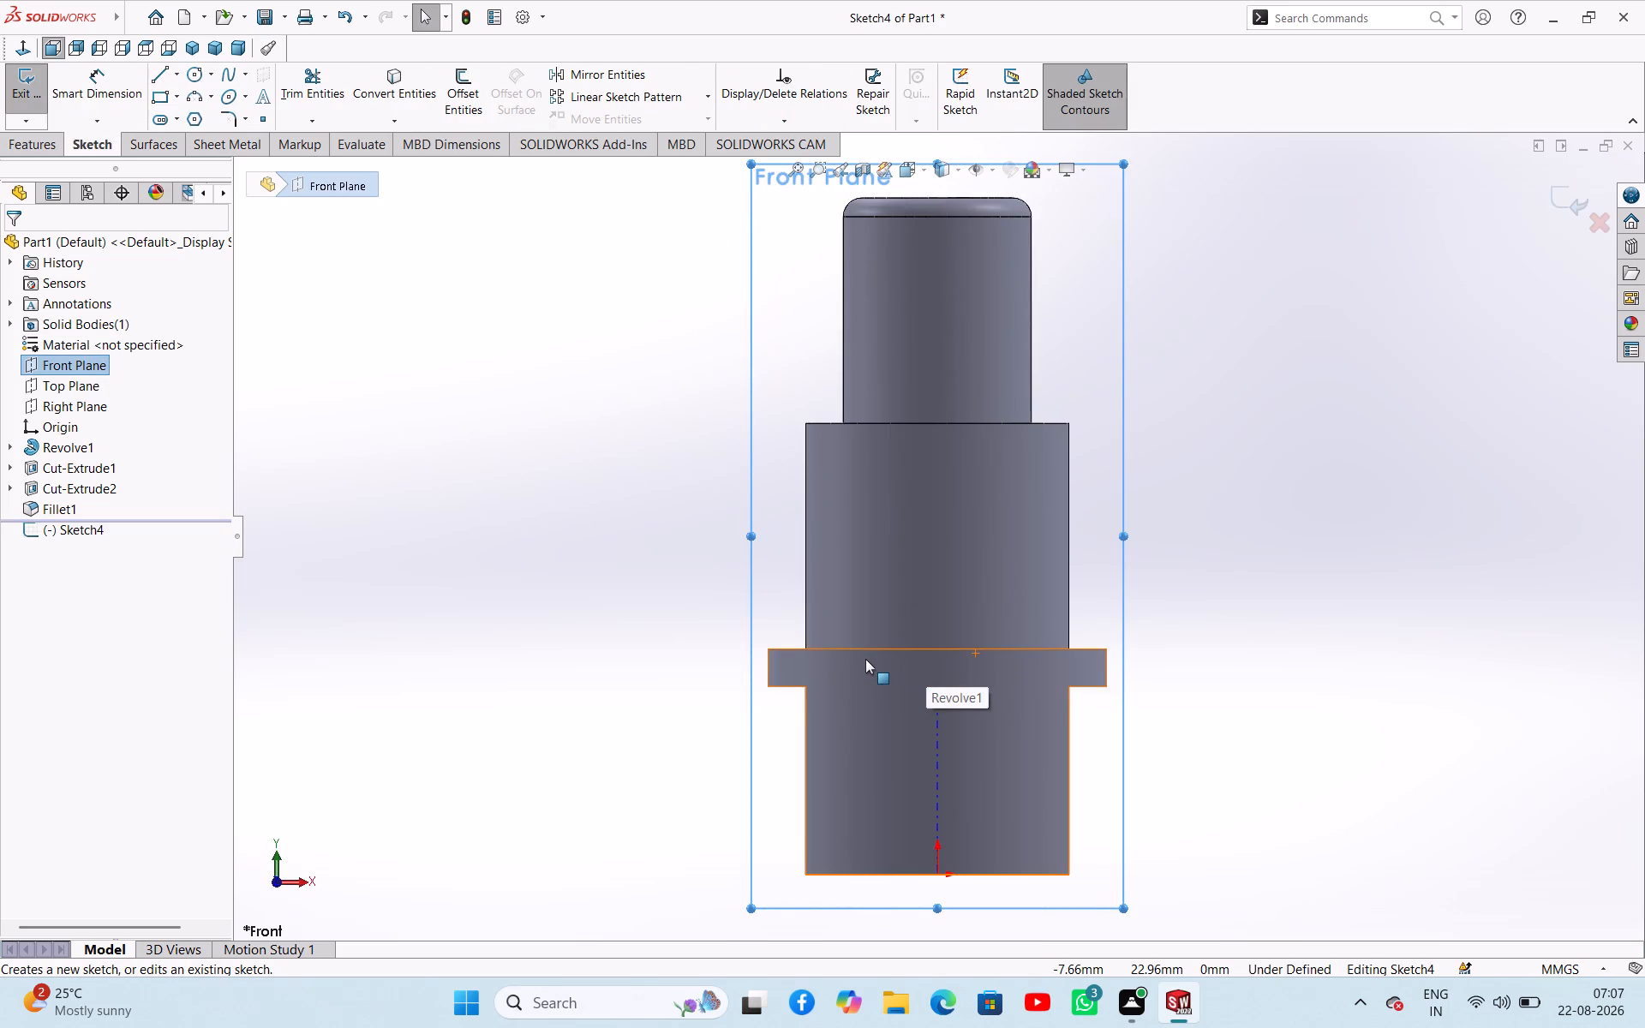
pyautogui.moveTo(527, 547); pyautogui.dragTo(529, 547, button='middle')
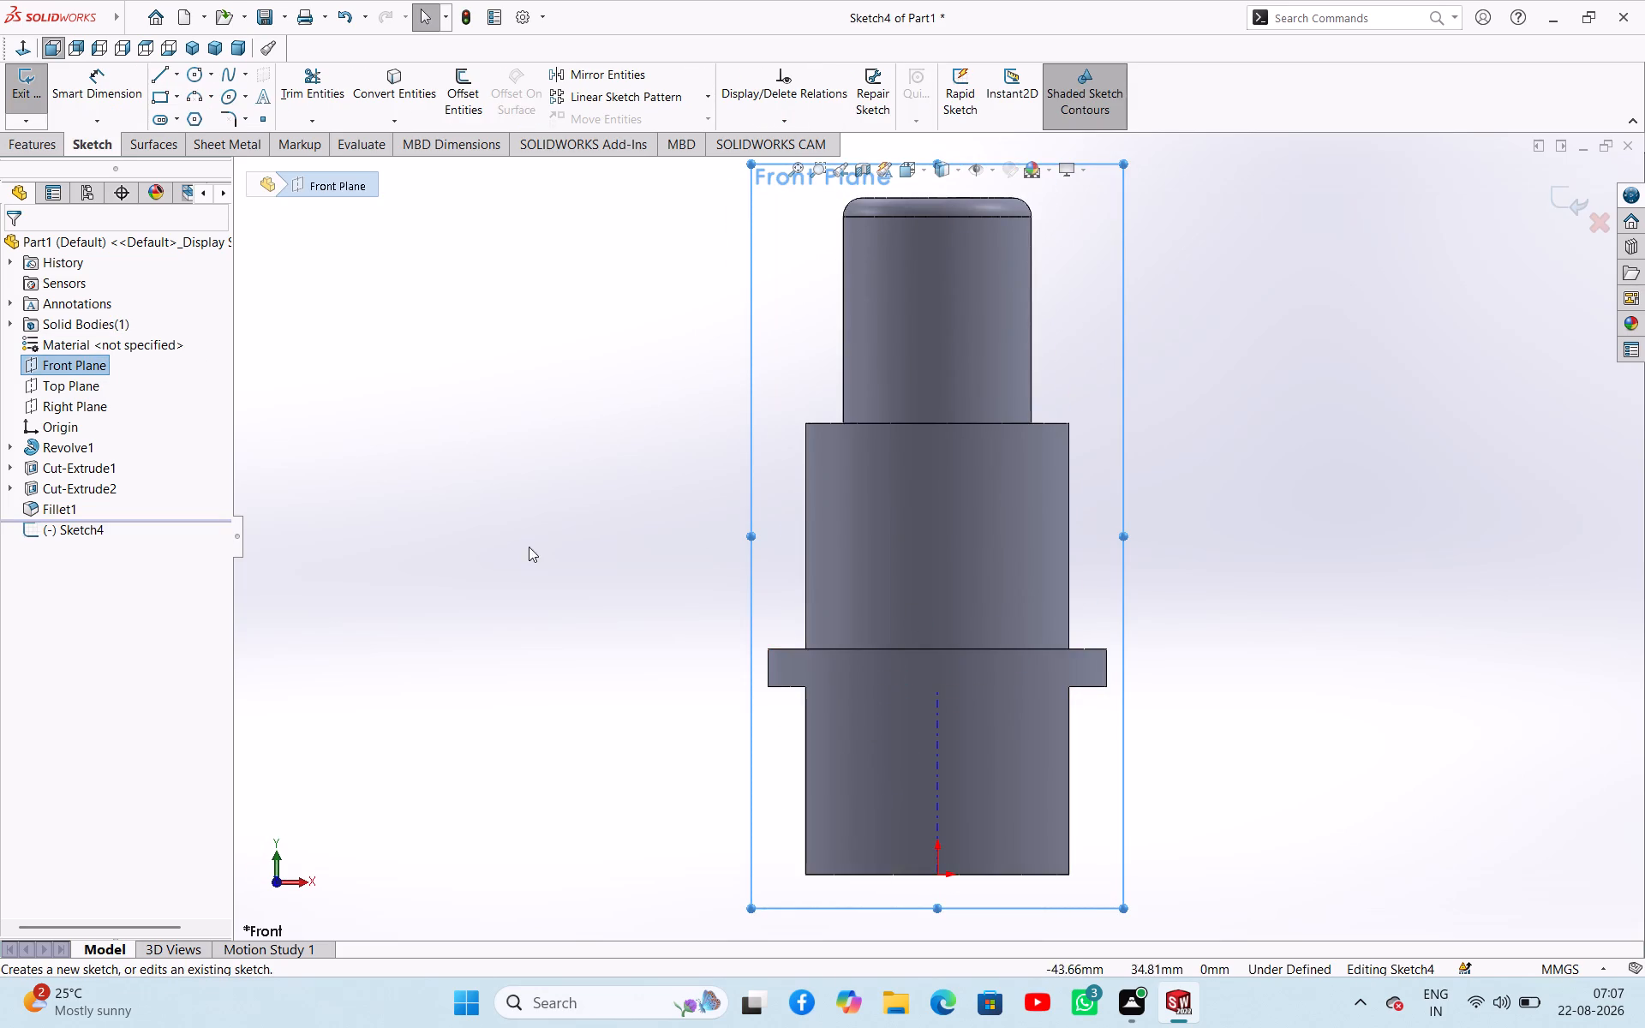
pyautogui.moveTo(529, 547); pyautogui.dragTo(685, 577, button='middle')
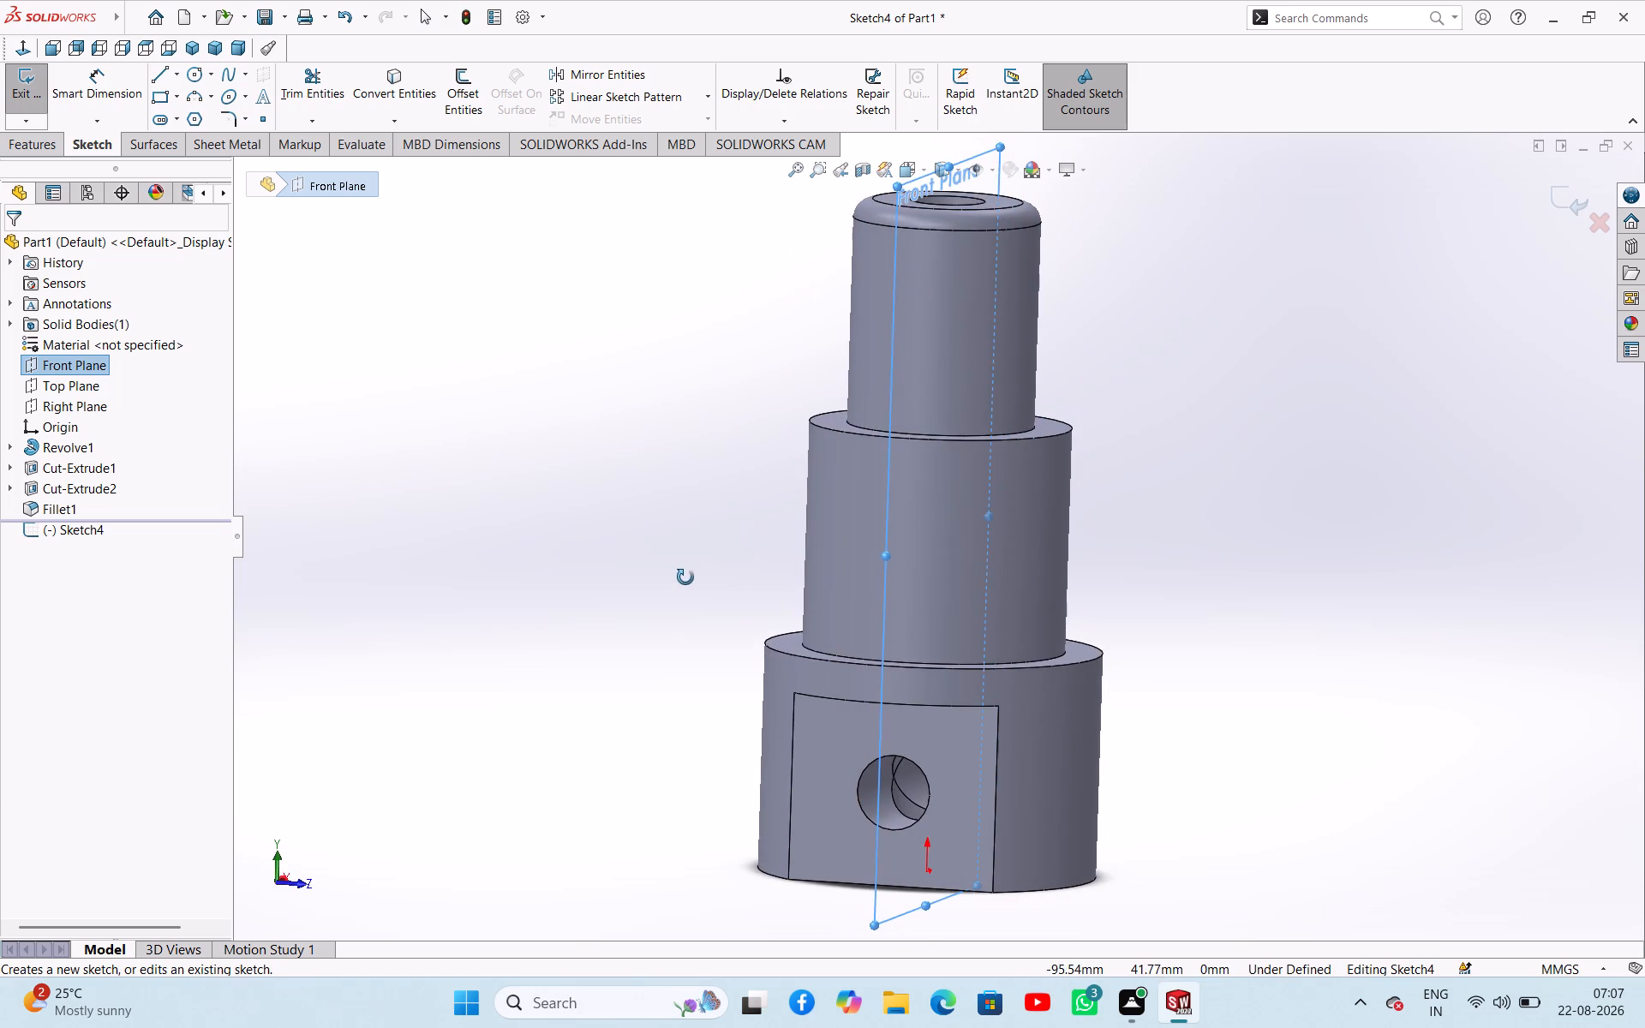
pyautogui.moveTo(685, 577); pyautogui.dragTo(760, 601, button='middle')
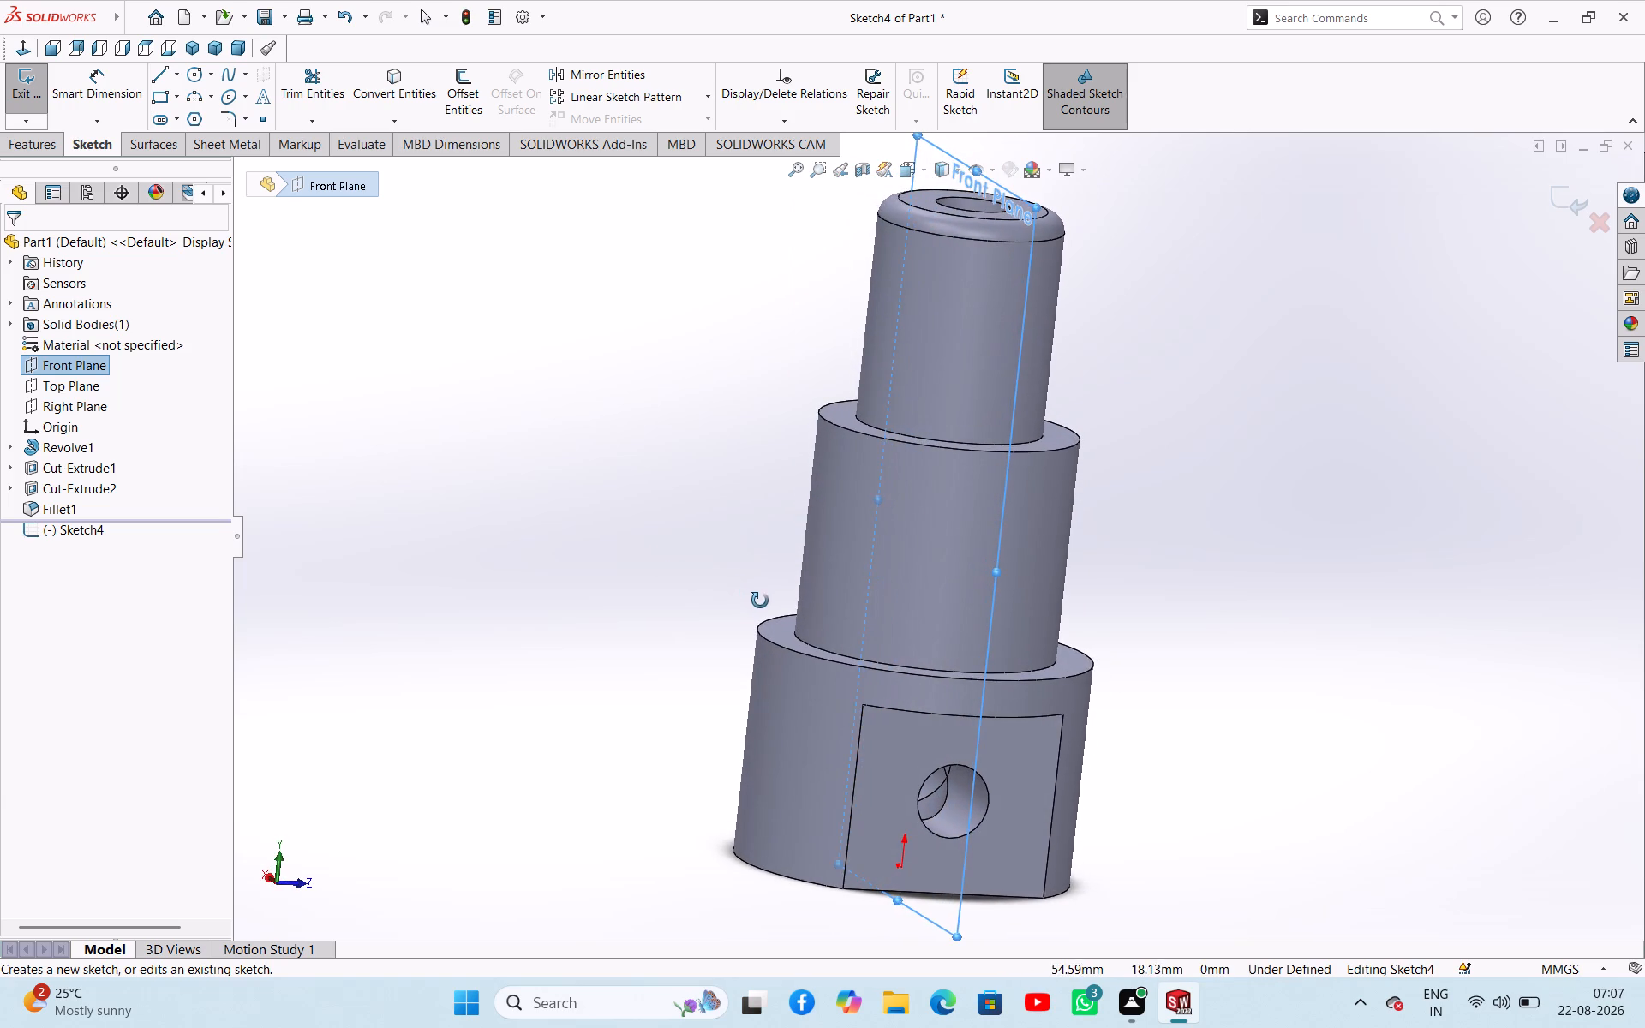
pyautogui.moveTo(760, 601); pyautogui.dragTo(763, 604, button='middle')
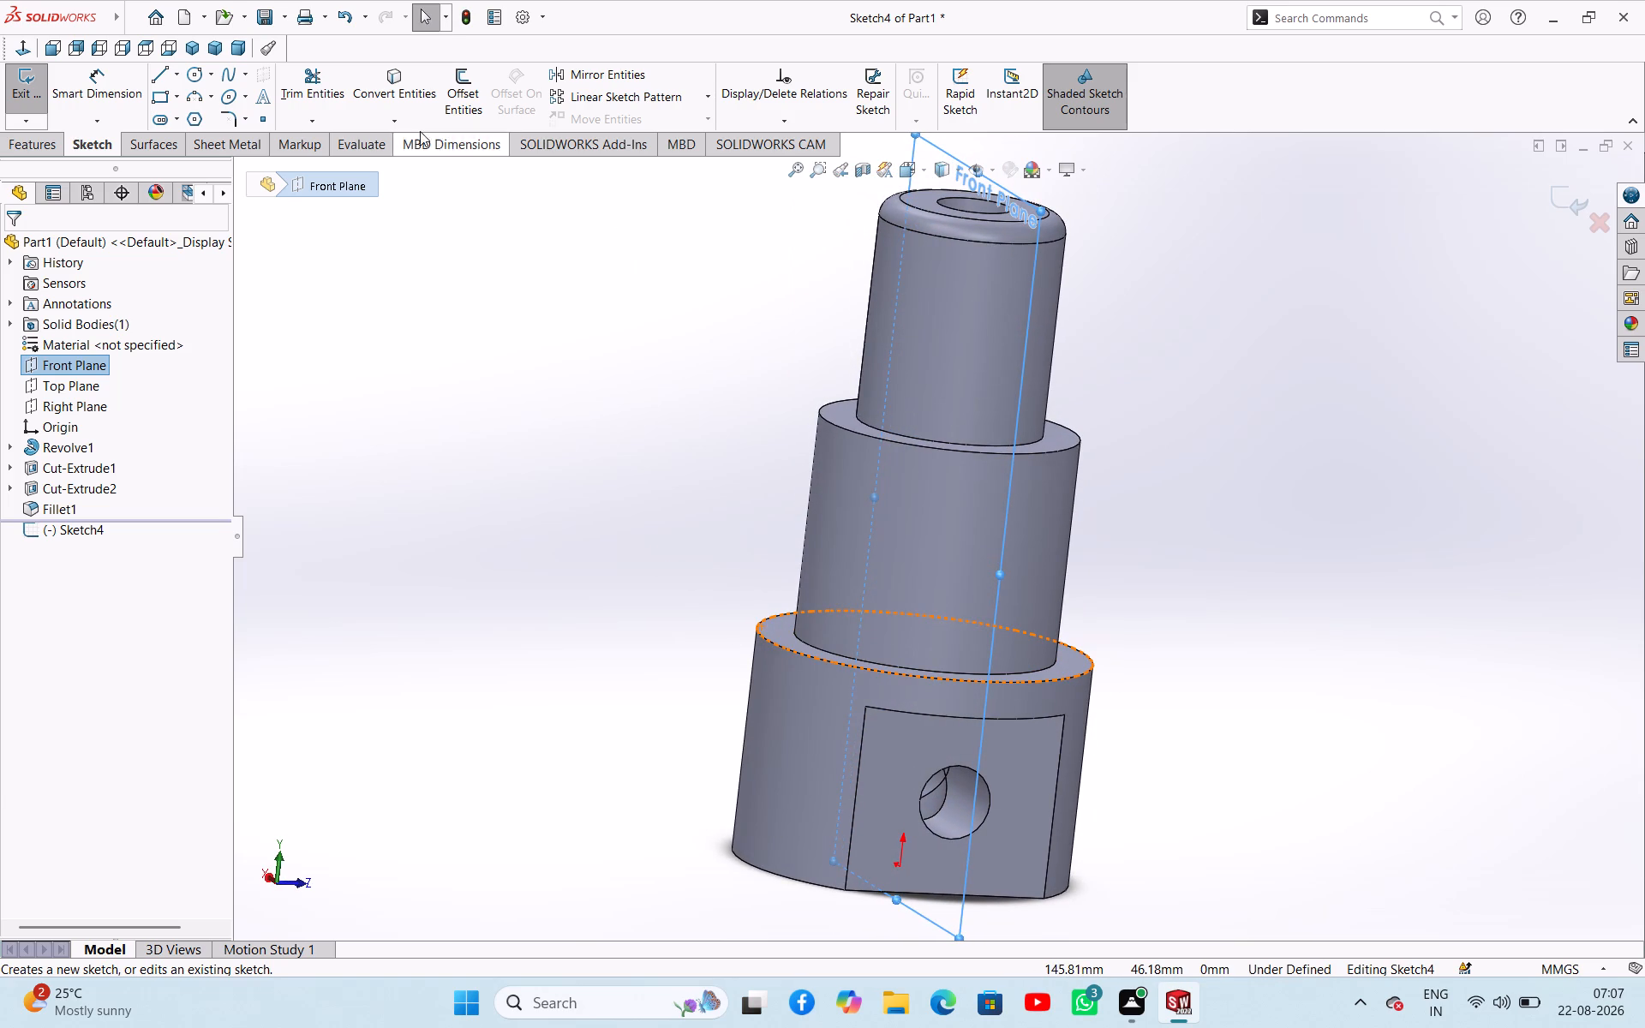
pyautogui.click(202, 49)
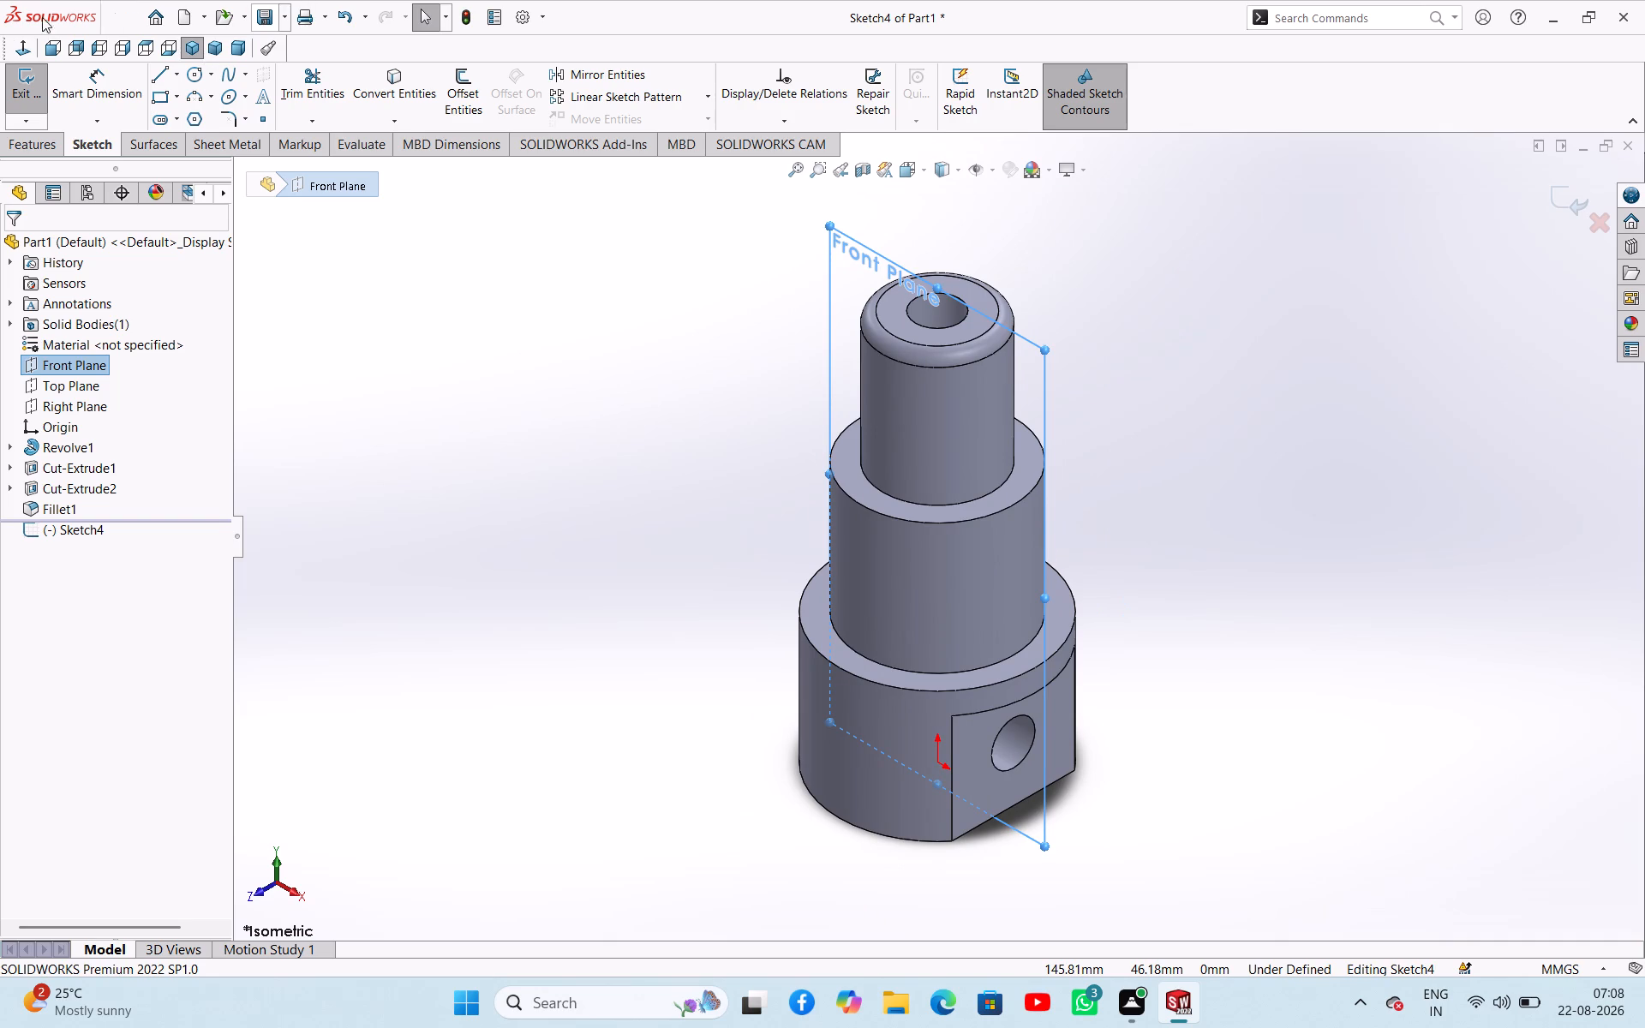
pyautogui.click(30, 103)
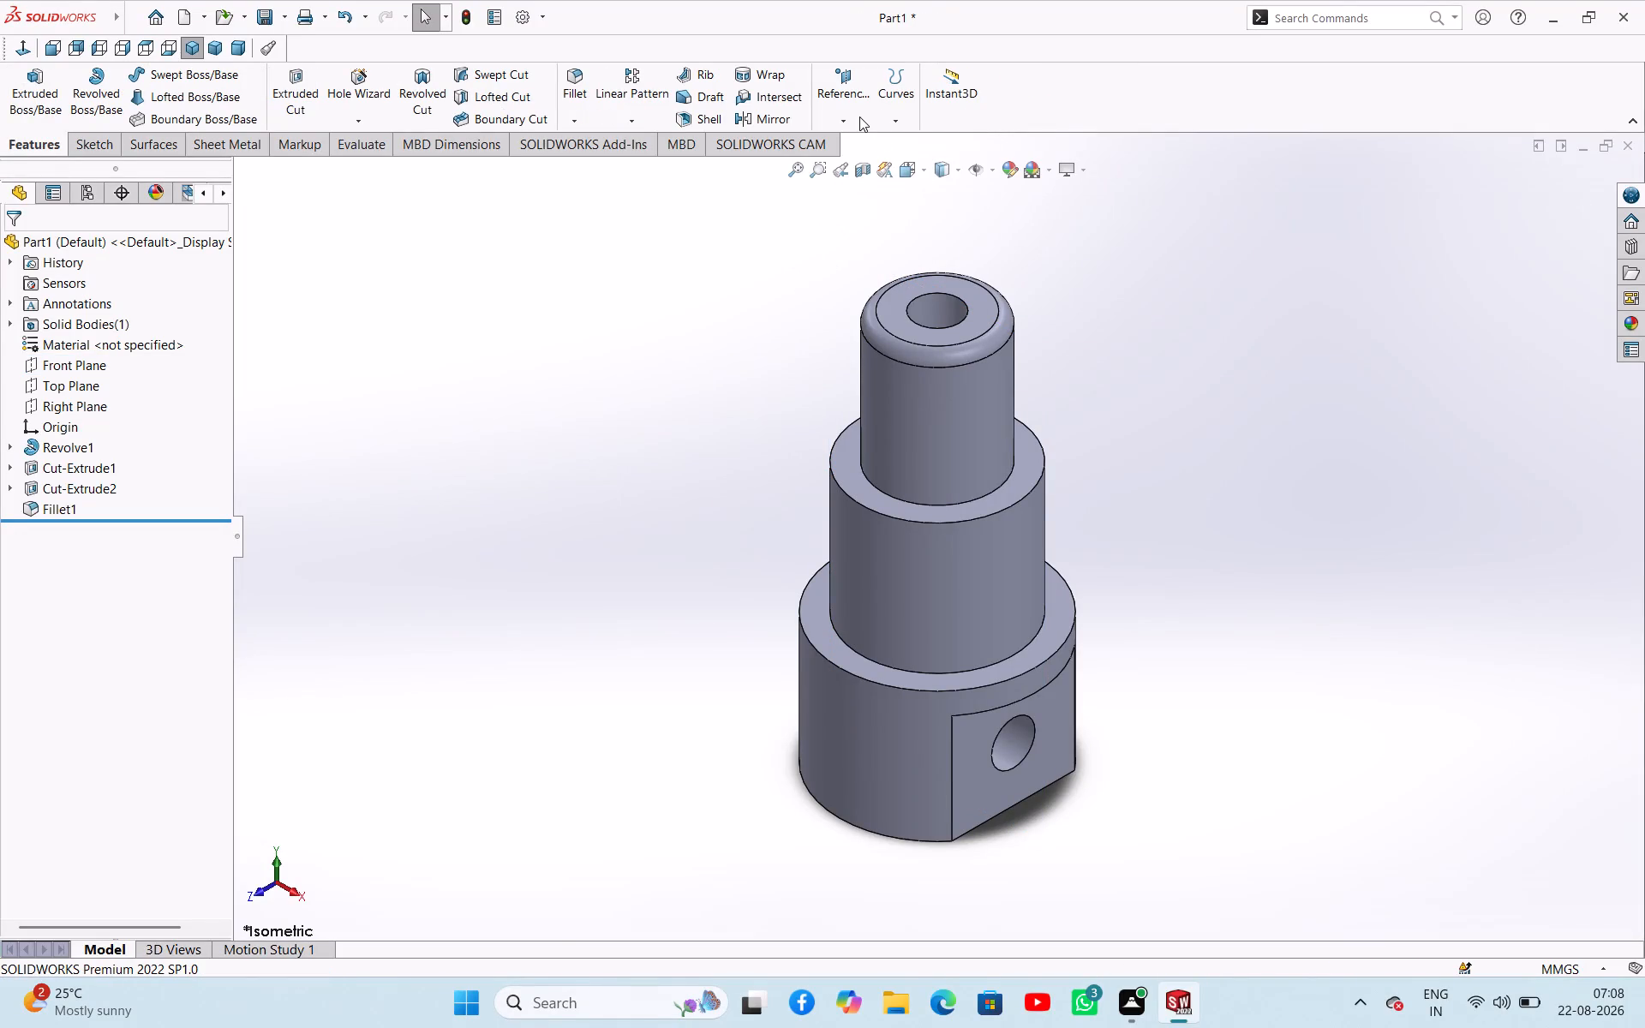
# Create a reference plane parallel to the Right Plane at an 8 mm offset distance.
pyautogui.click(859, 117)
pyautogui.click(874, 146)
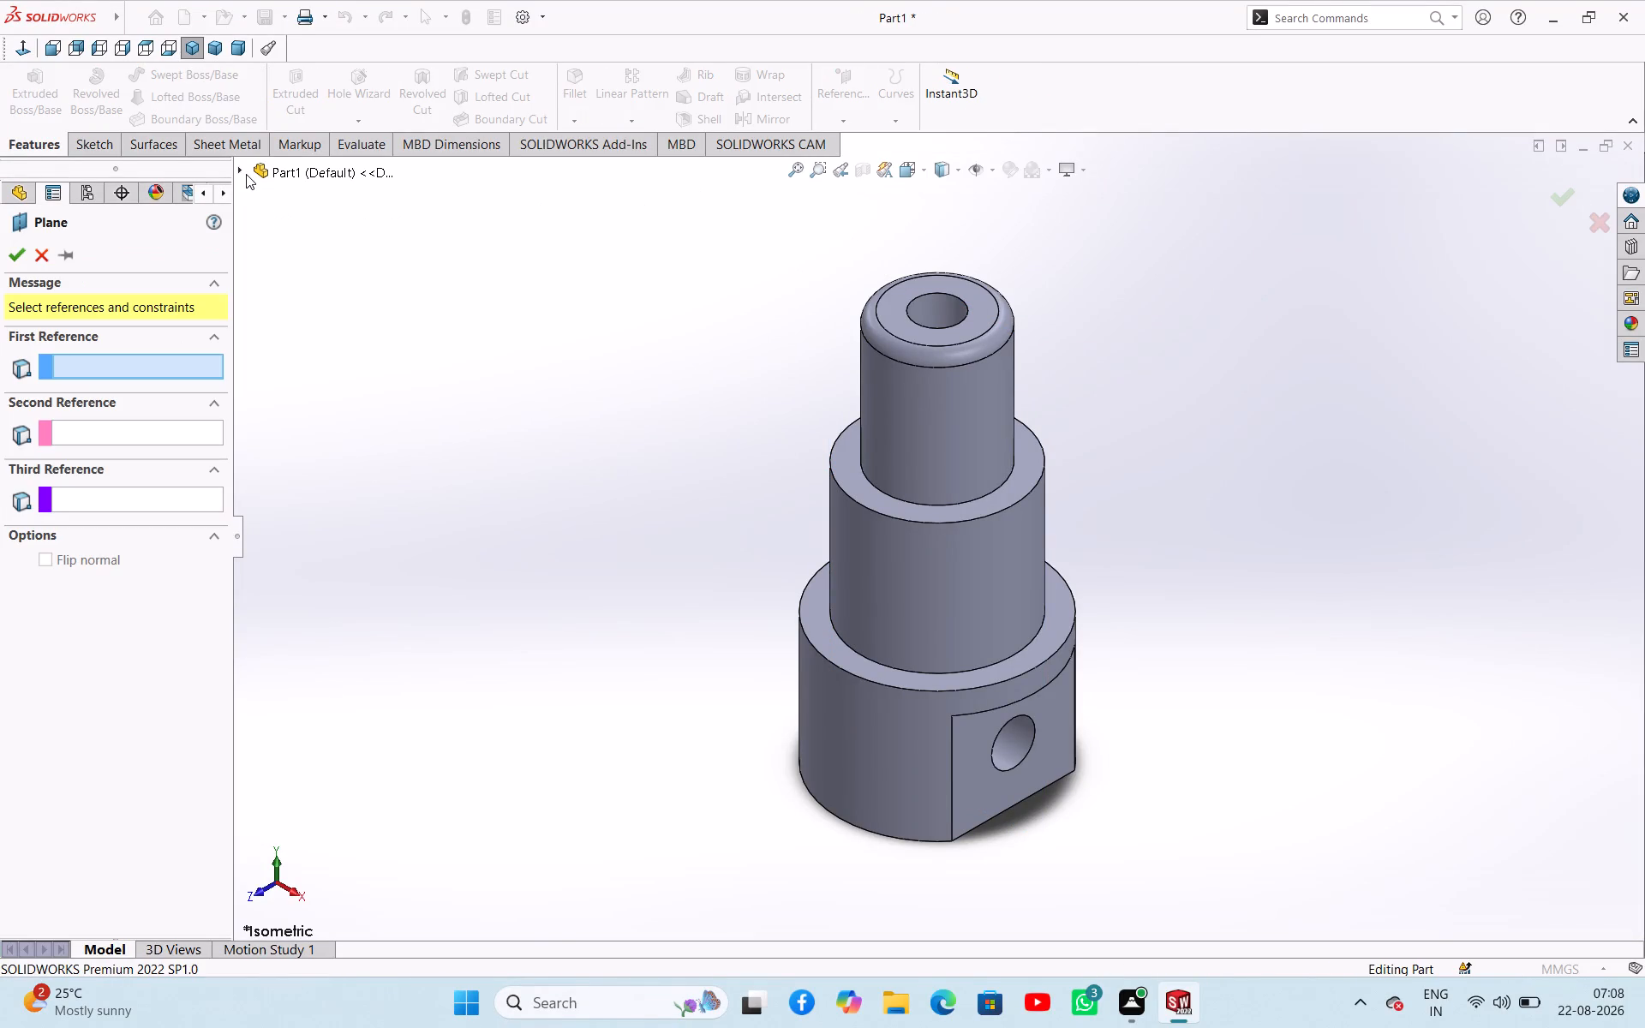
pyautogui.click(240, 171)
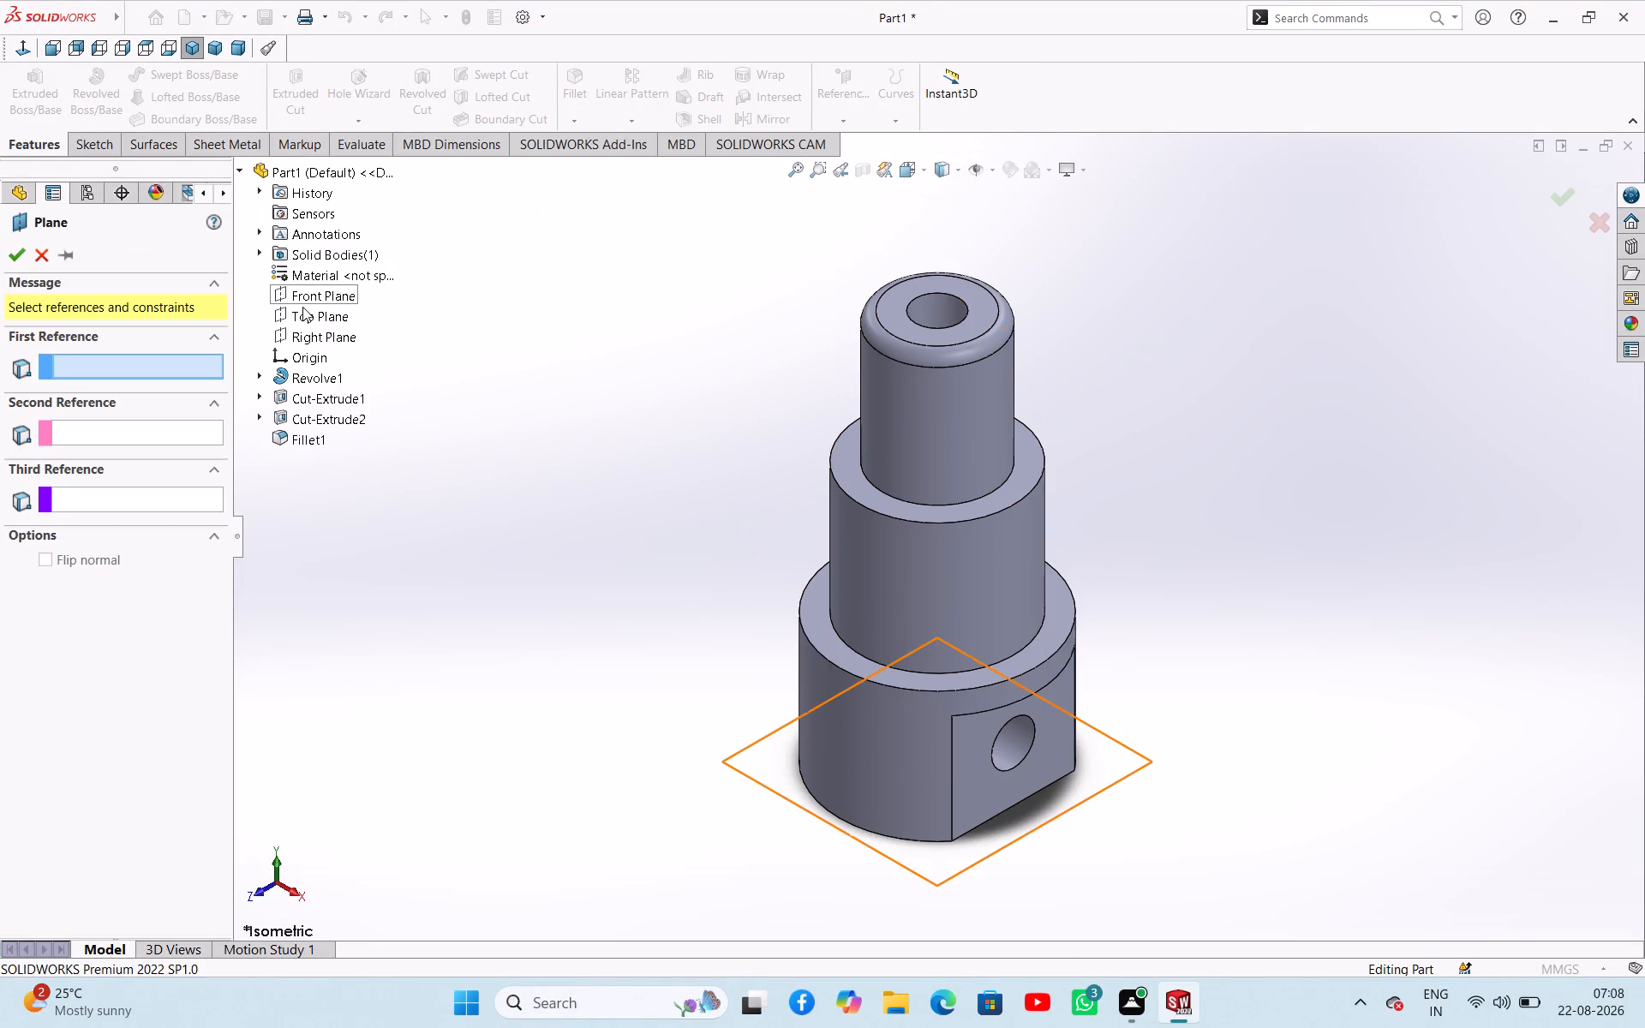
pyautogui.click(324, 335)
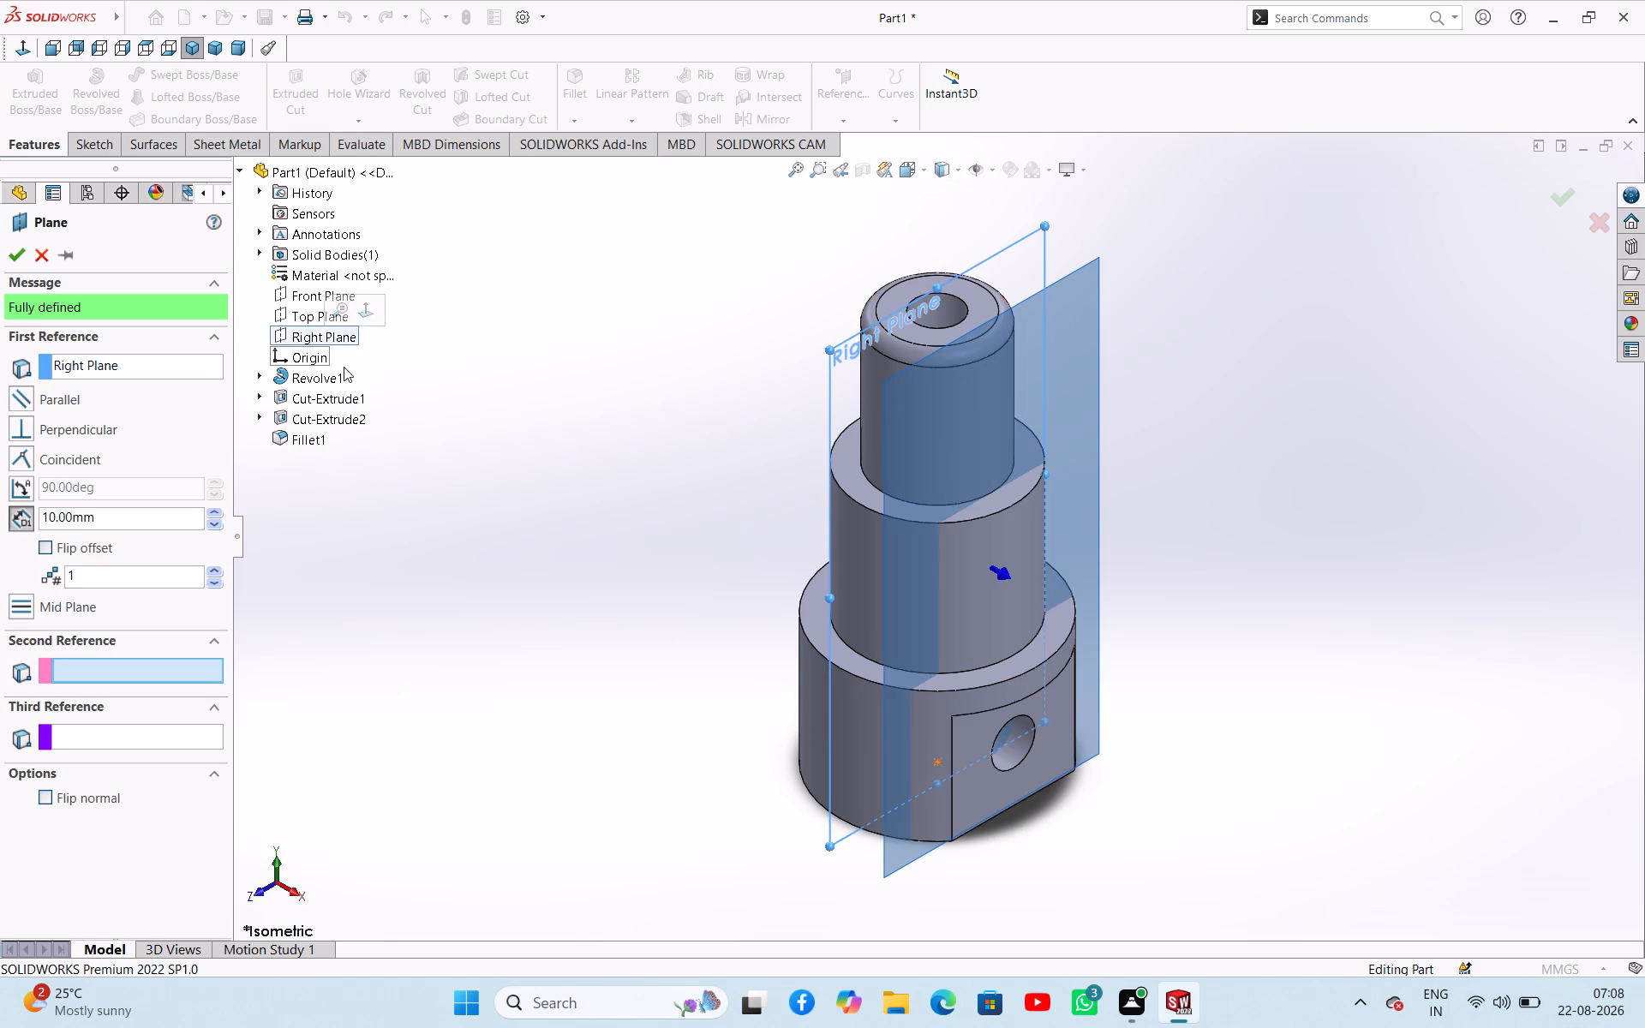
pyautogui.doubleClick(157, 519)
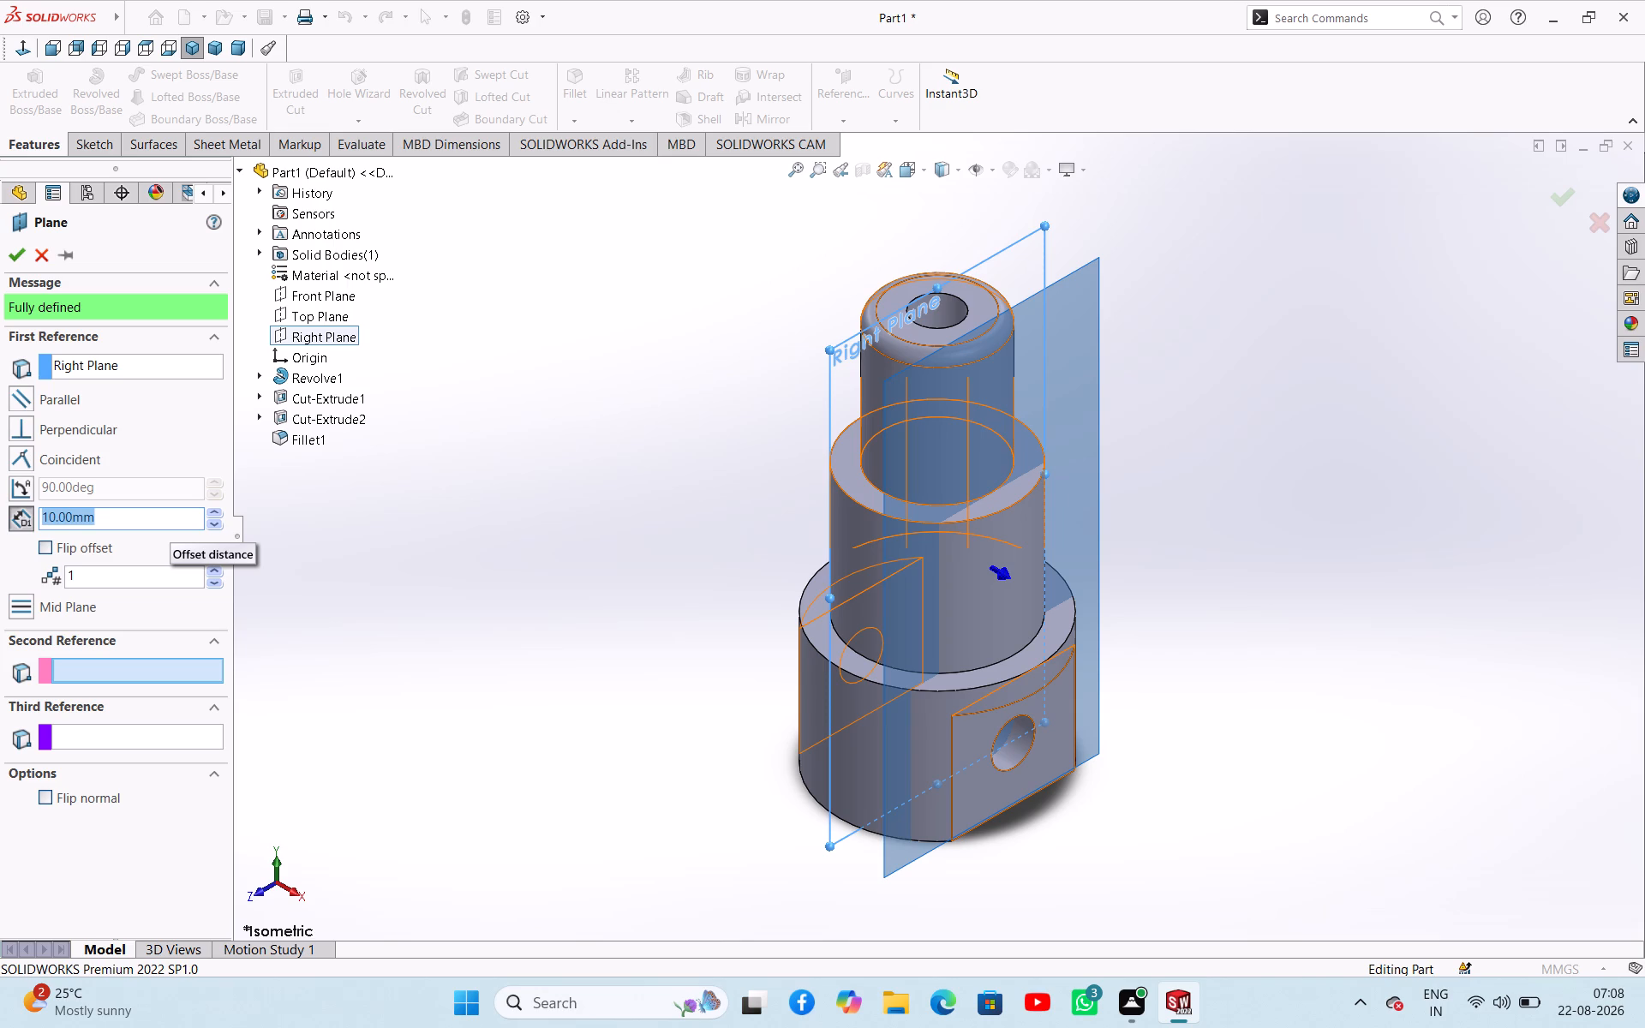
pyautogui.press('8')
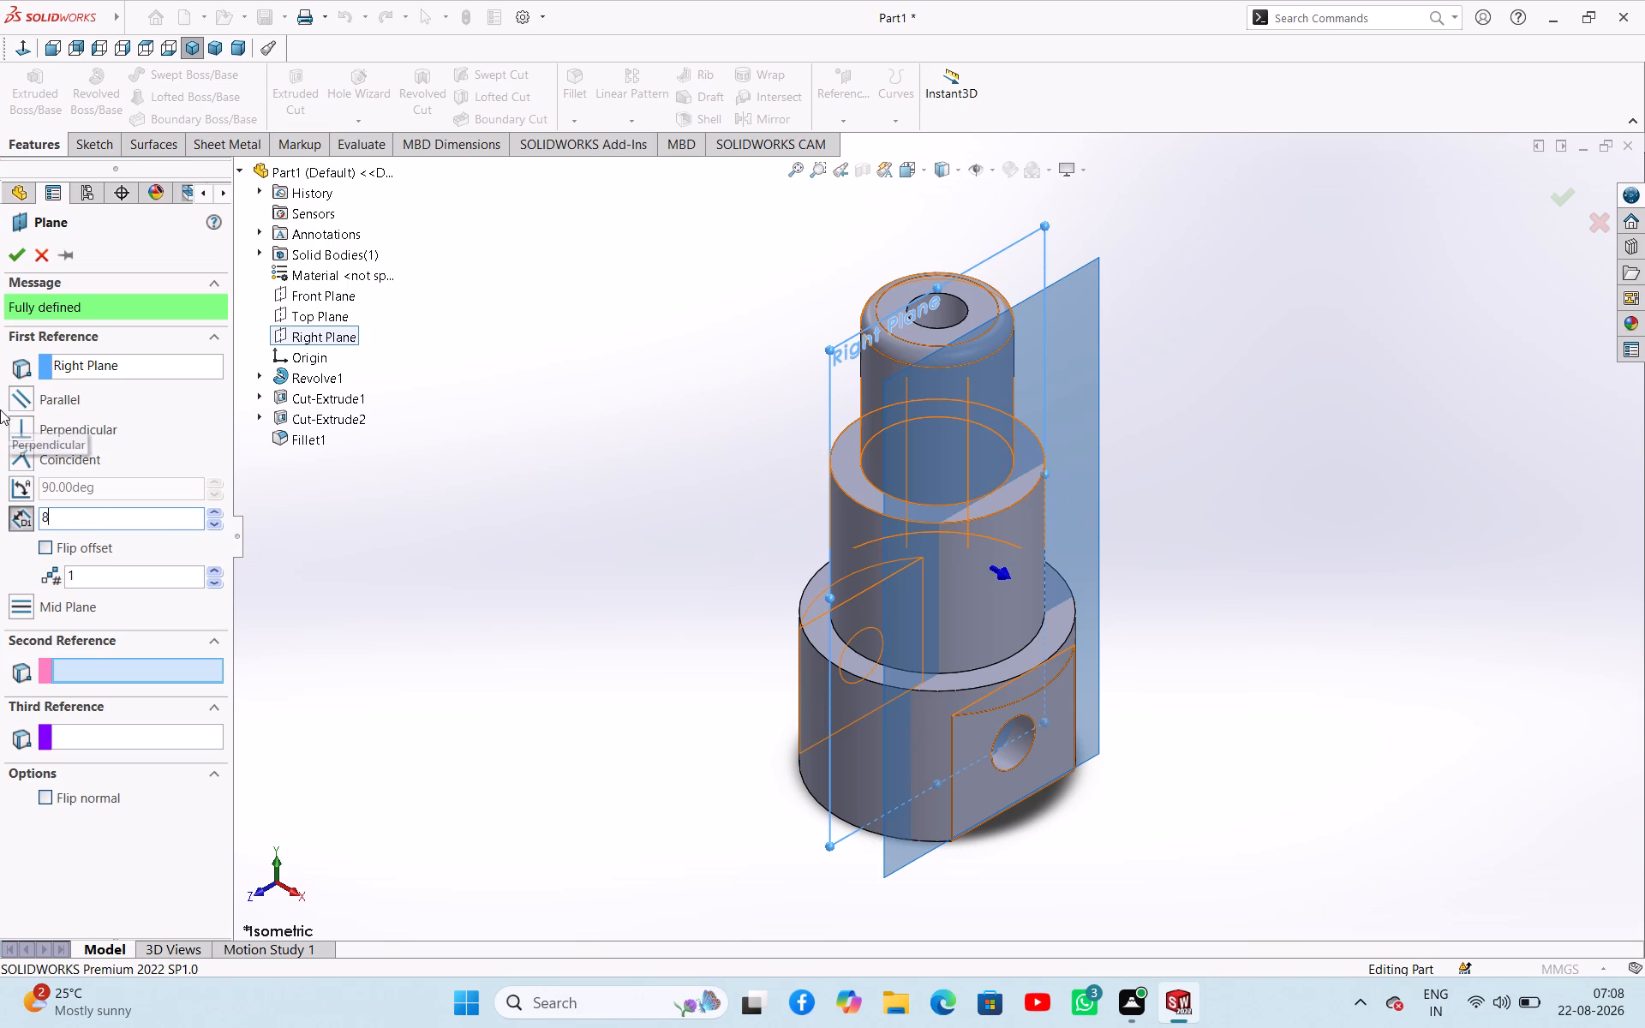
pyautogui.click(391, 511)
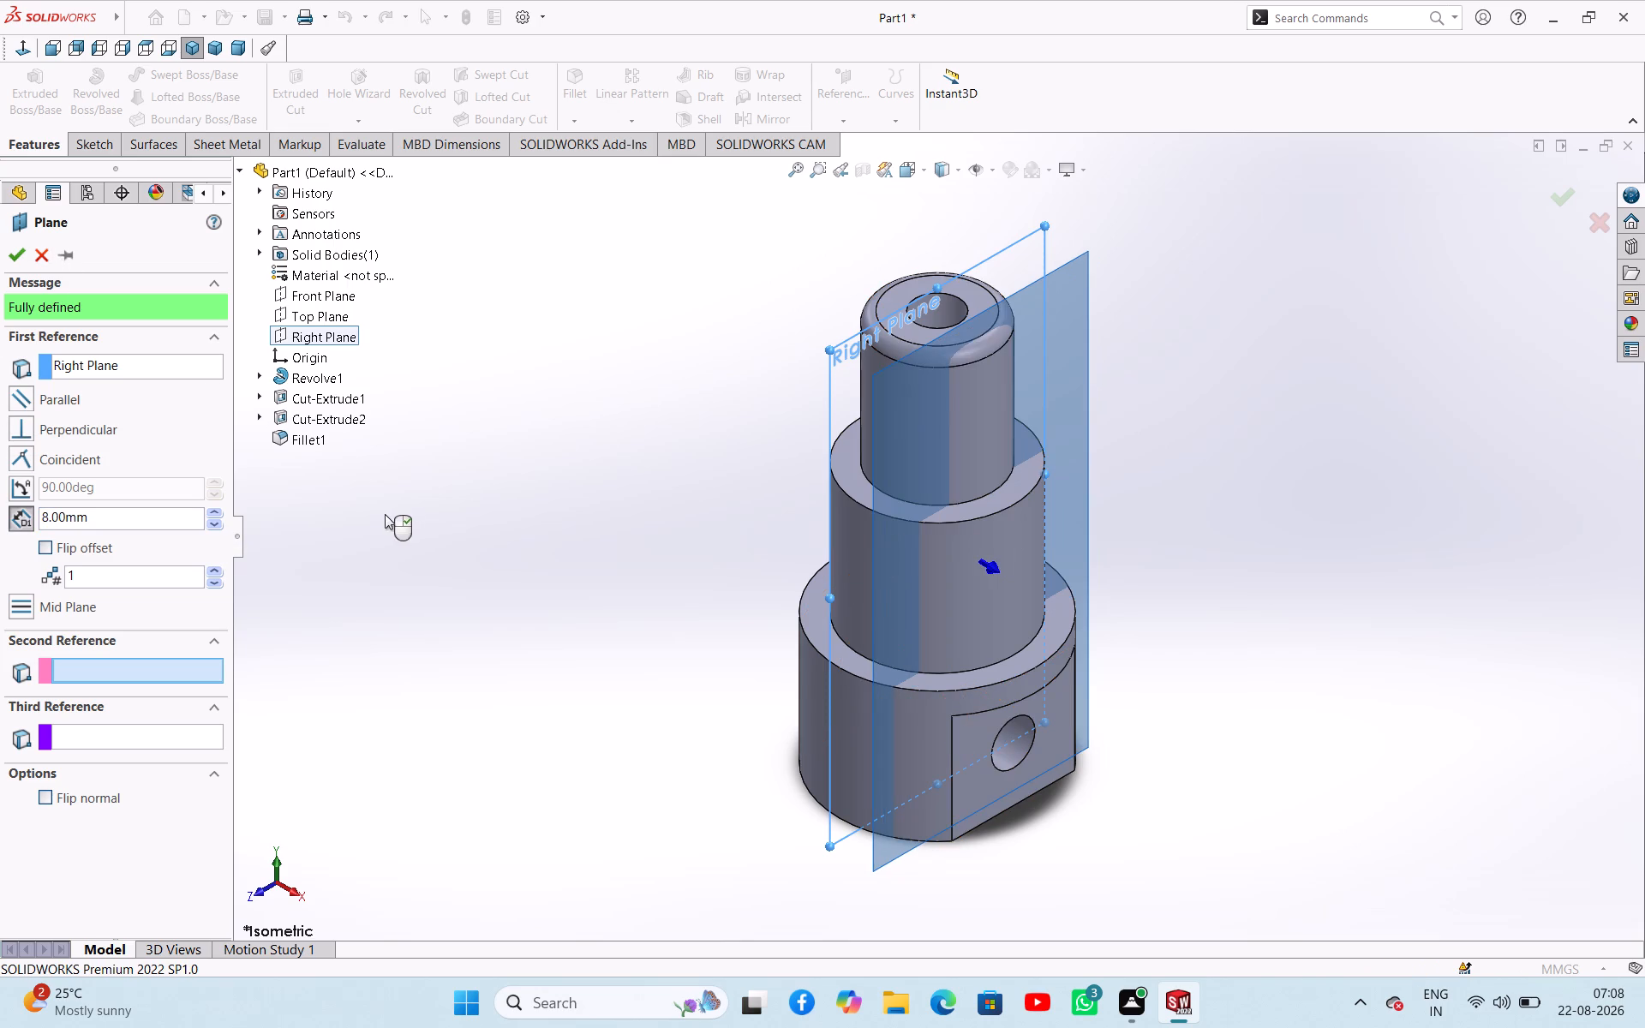
pyautogui.click(23, 254)
pyautogui.click(473, 463)
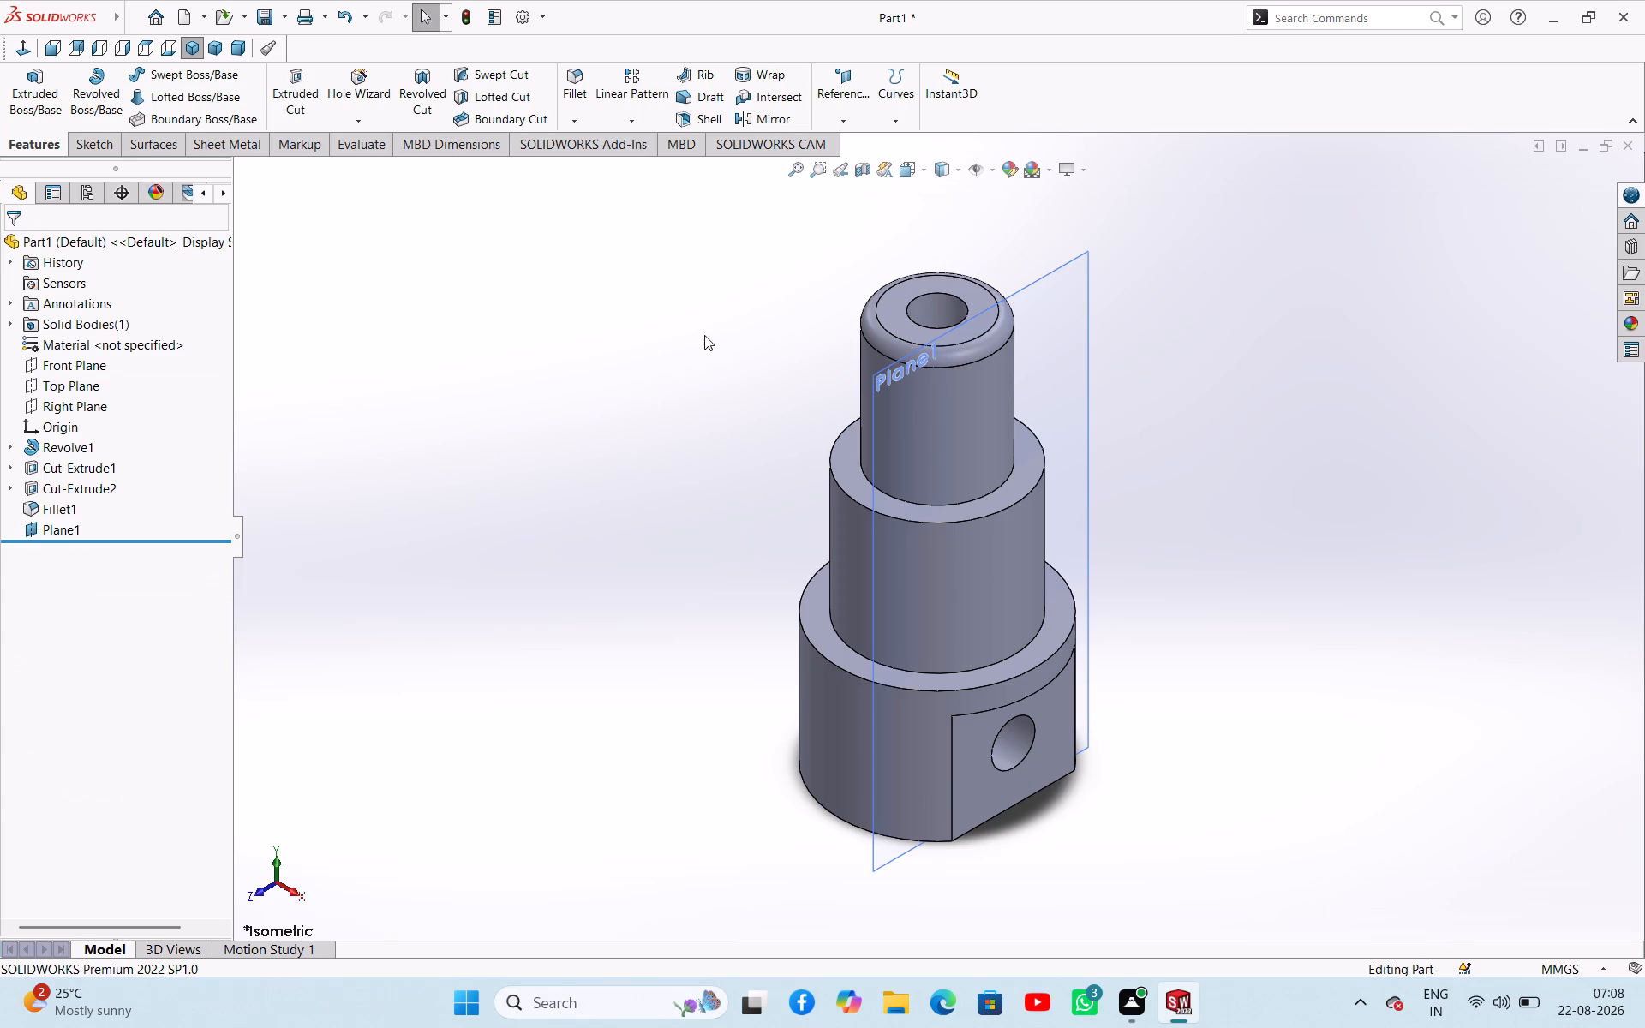
# Start a sketch on the new offset plane and draw a vertical centerline about 74 mm long up from the origin.
pyautogui.click(1061, 336)
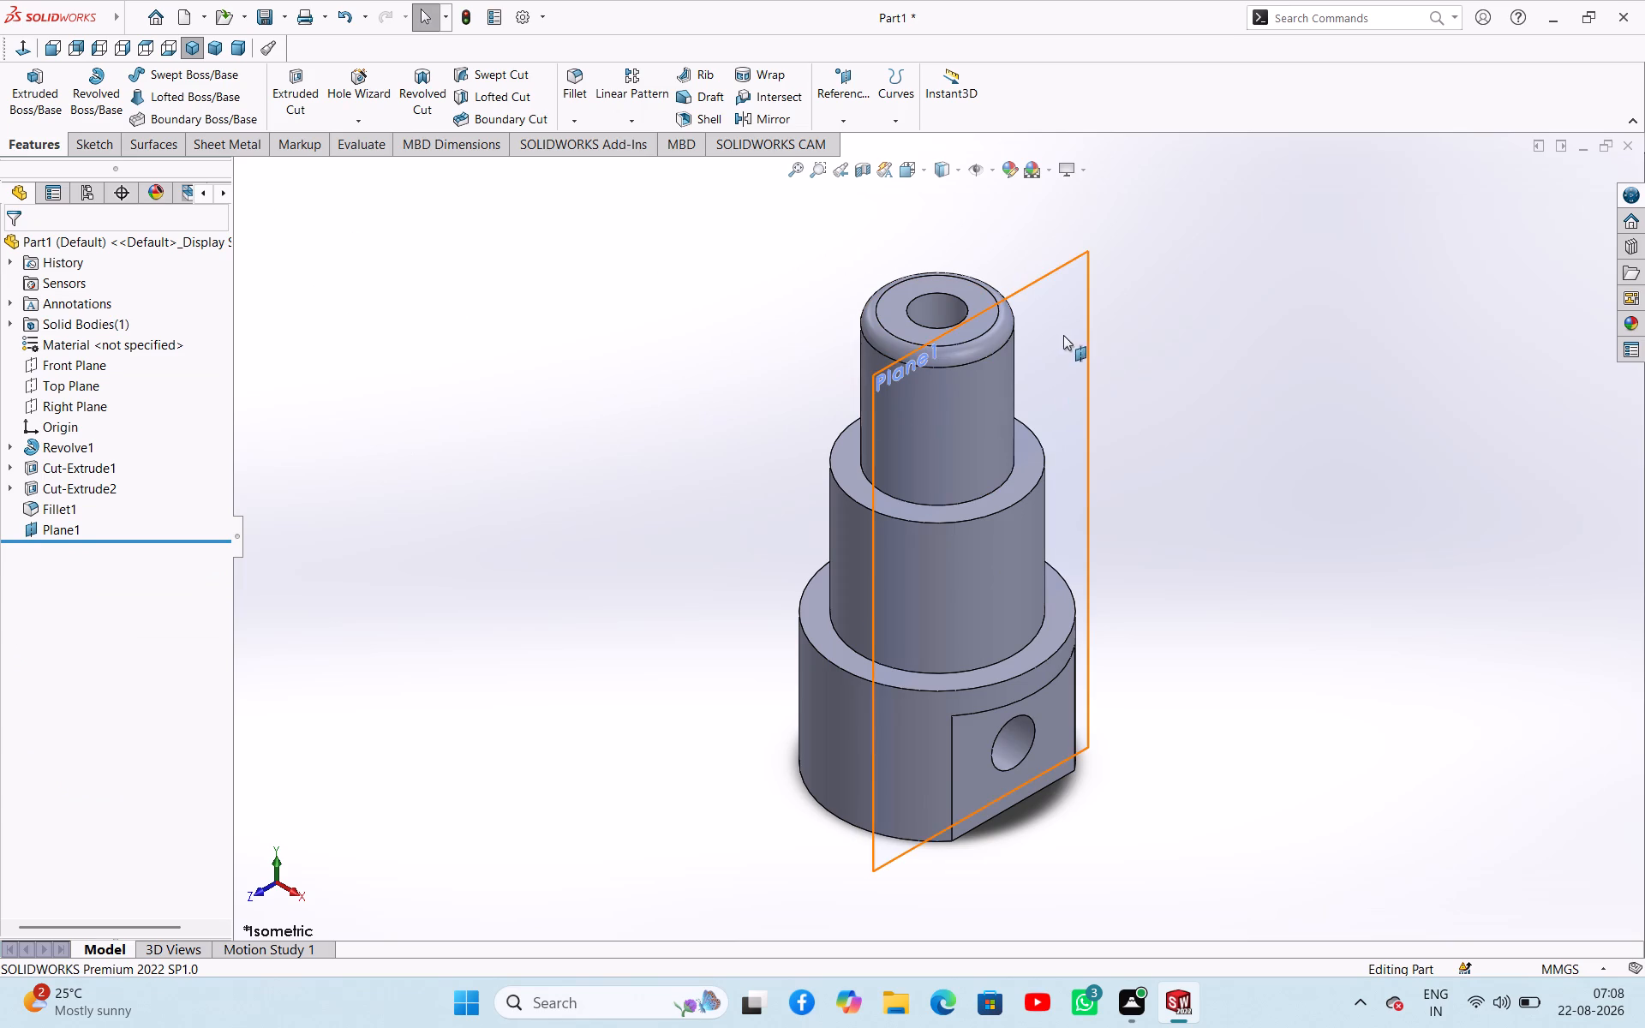
pyautogui.click(1137, 294)
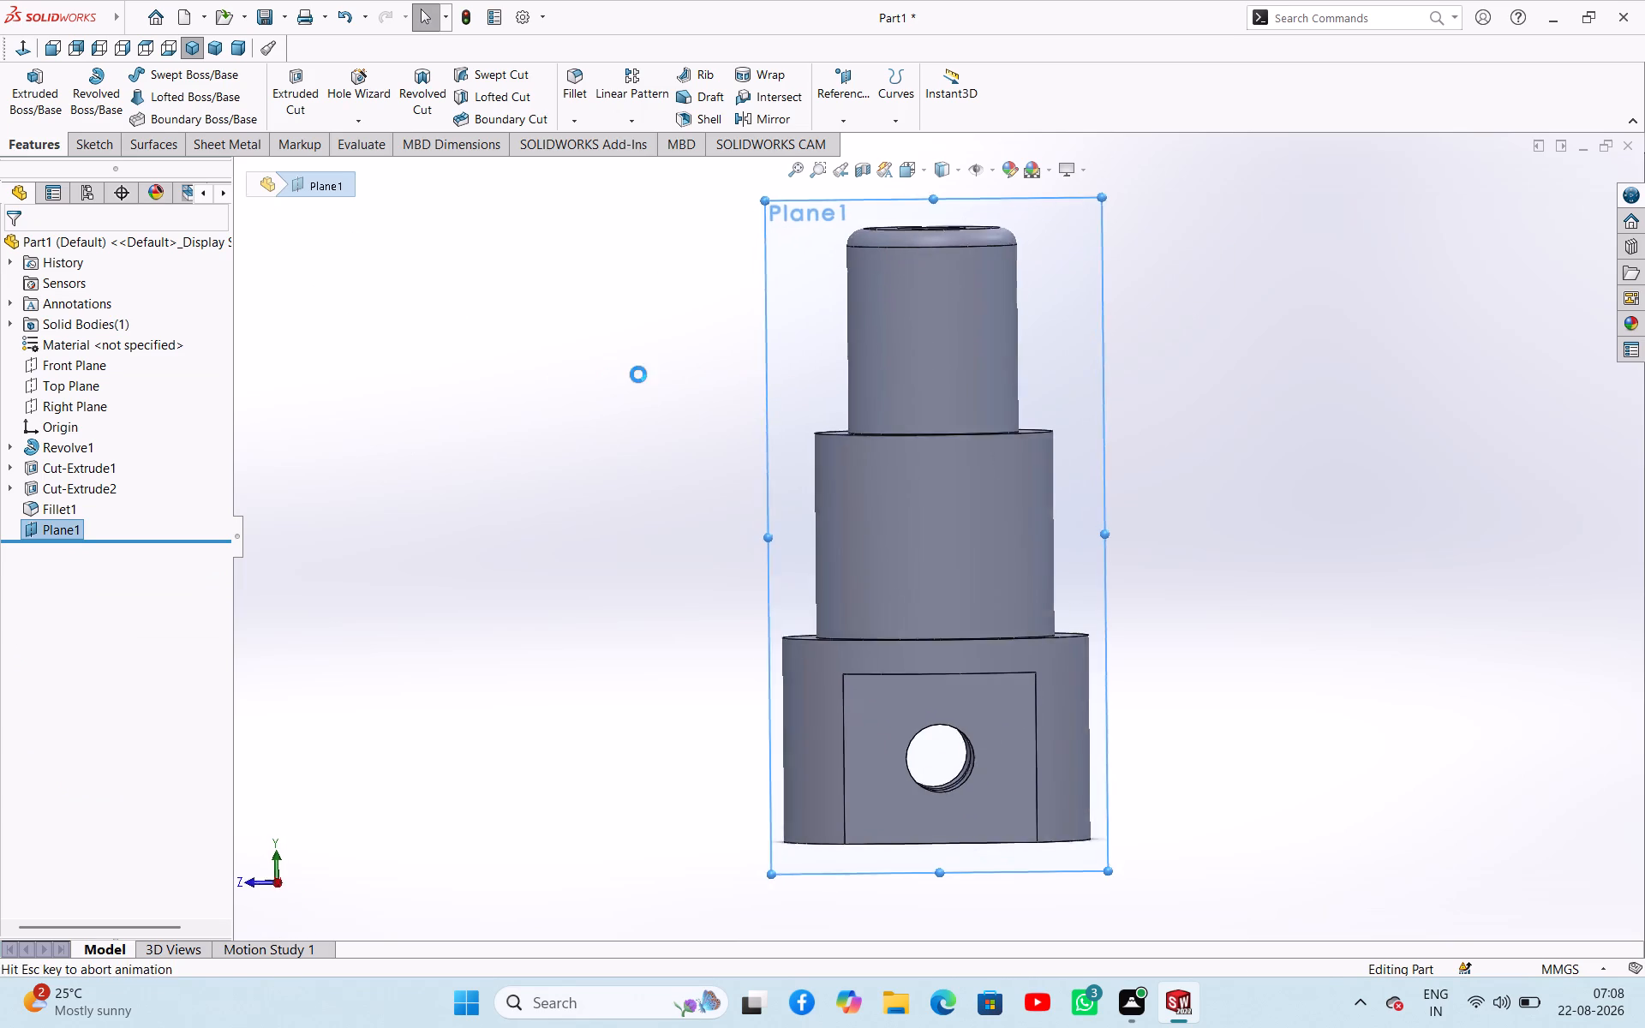
pyautogui.click(511, 371)
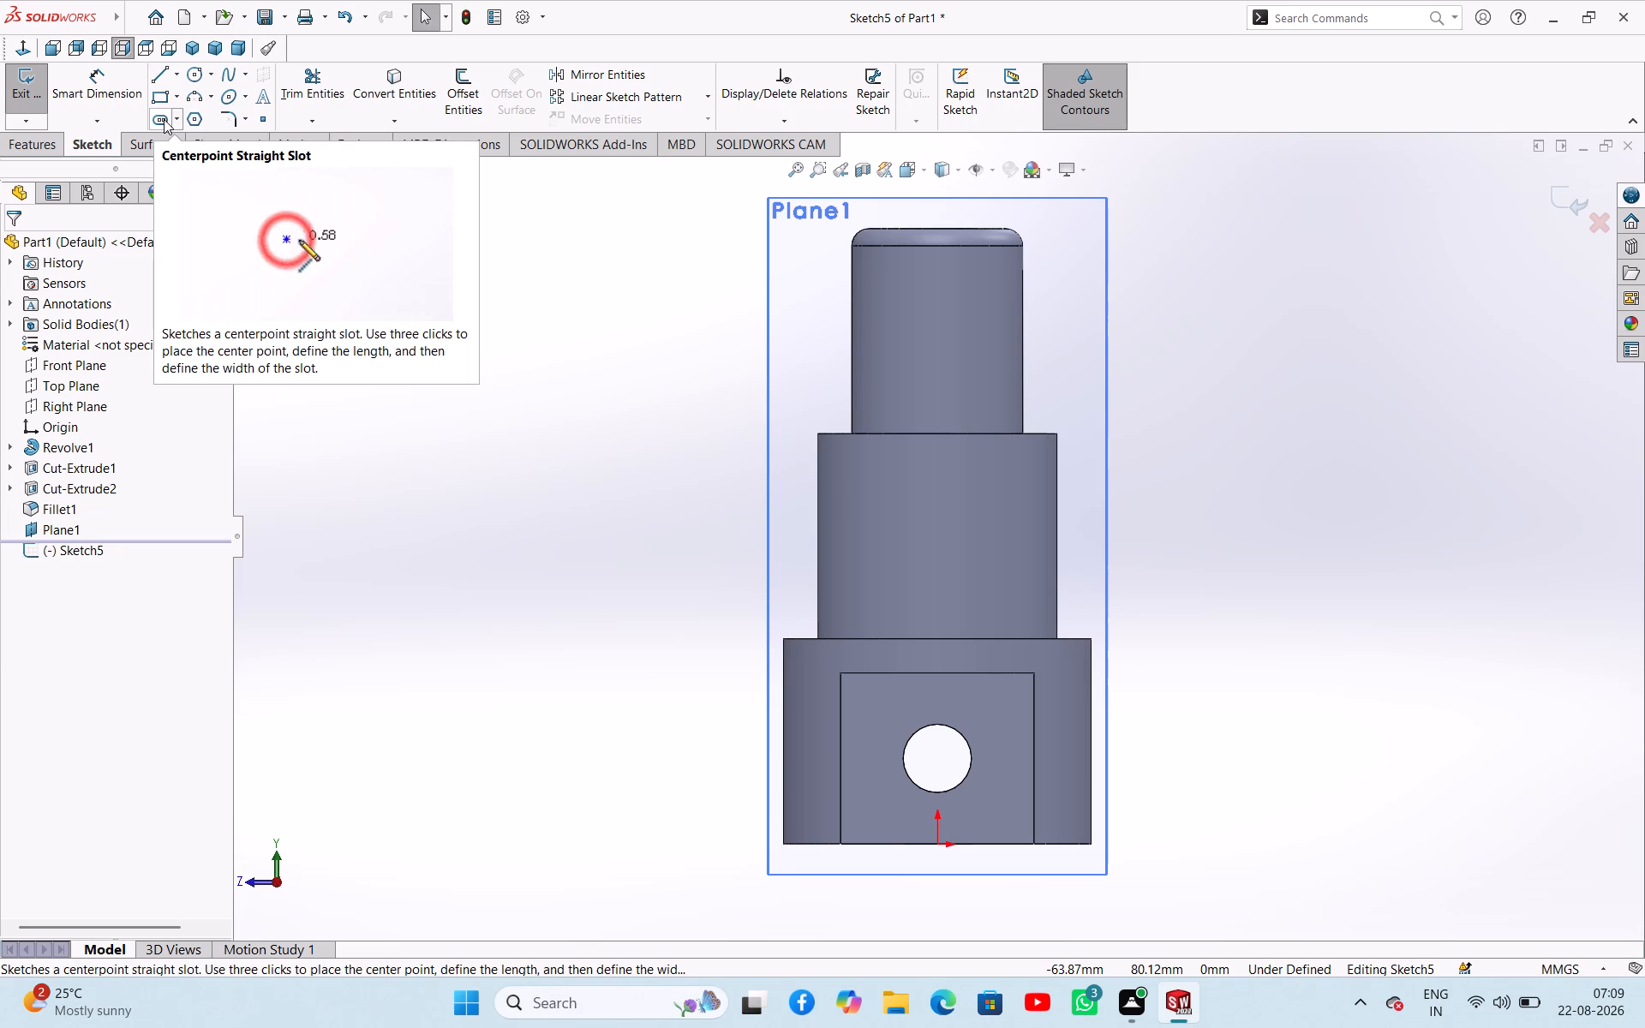
pyautogui.click(175, 78)
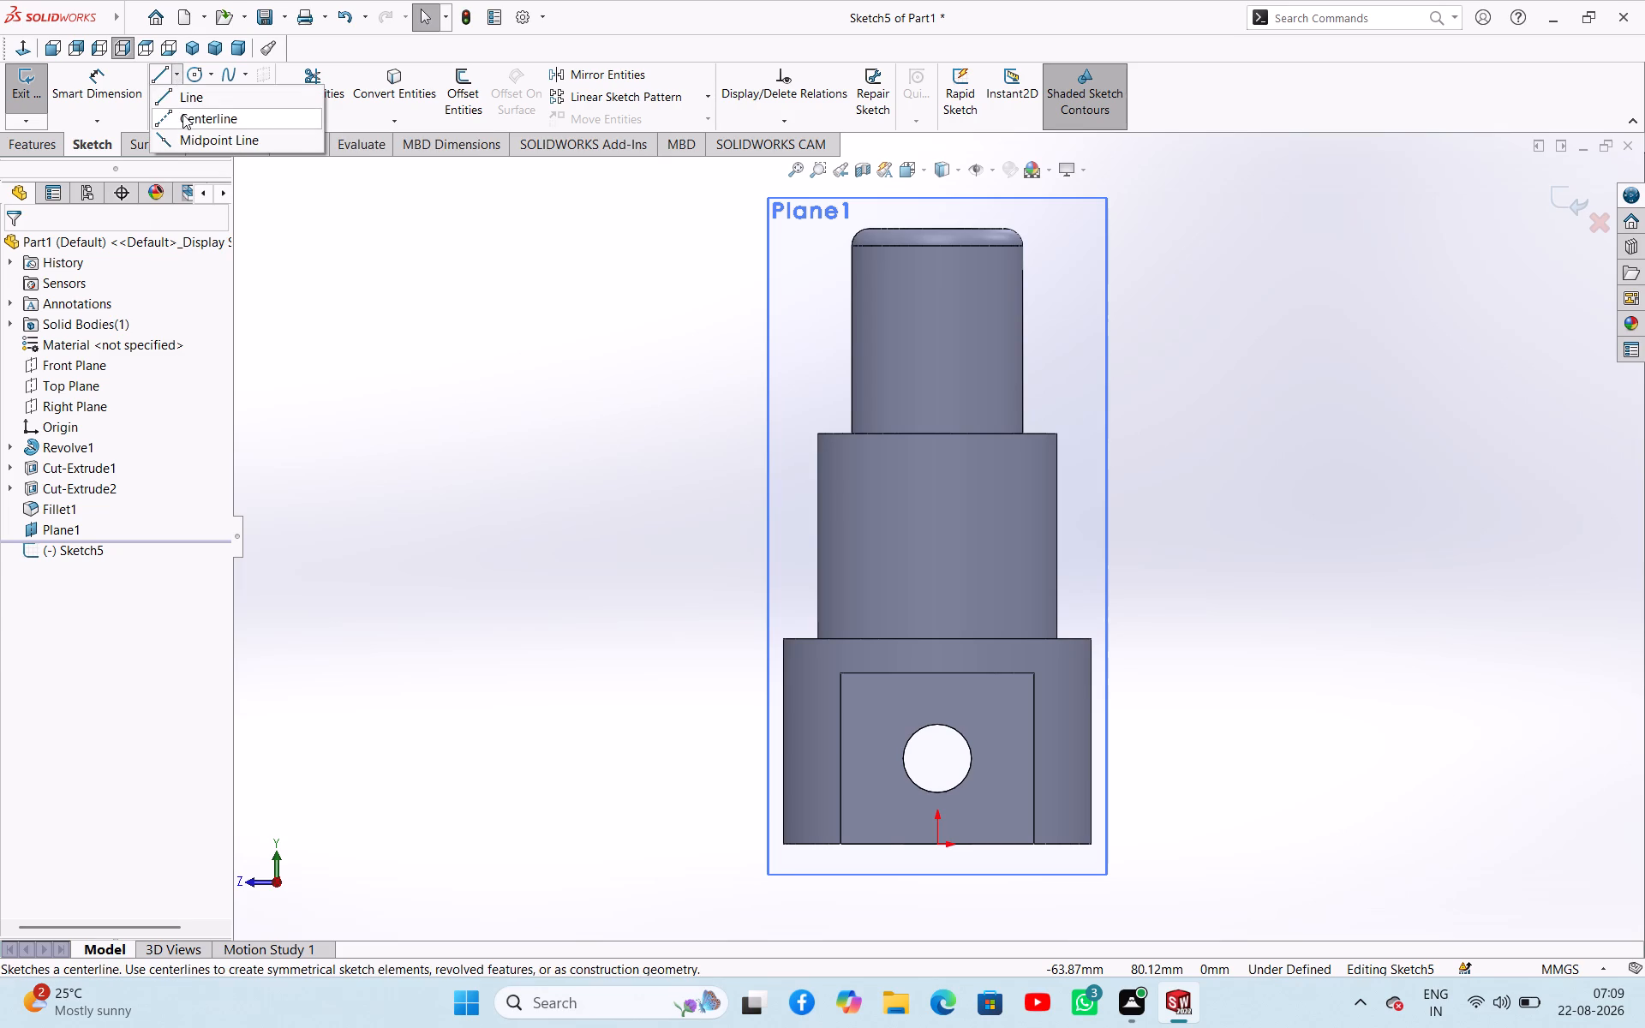
pyautogui.click(184, 115)
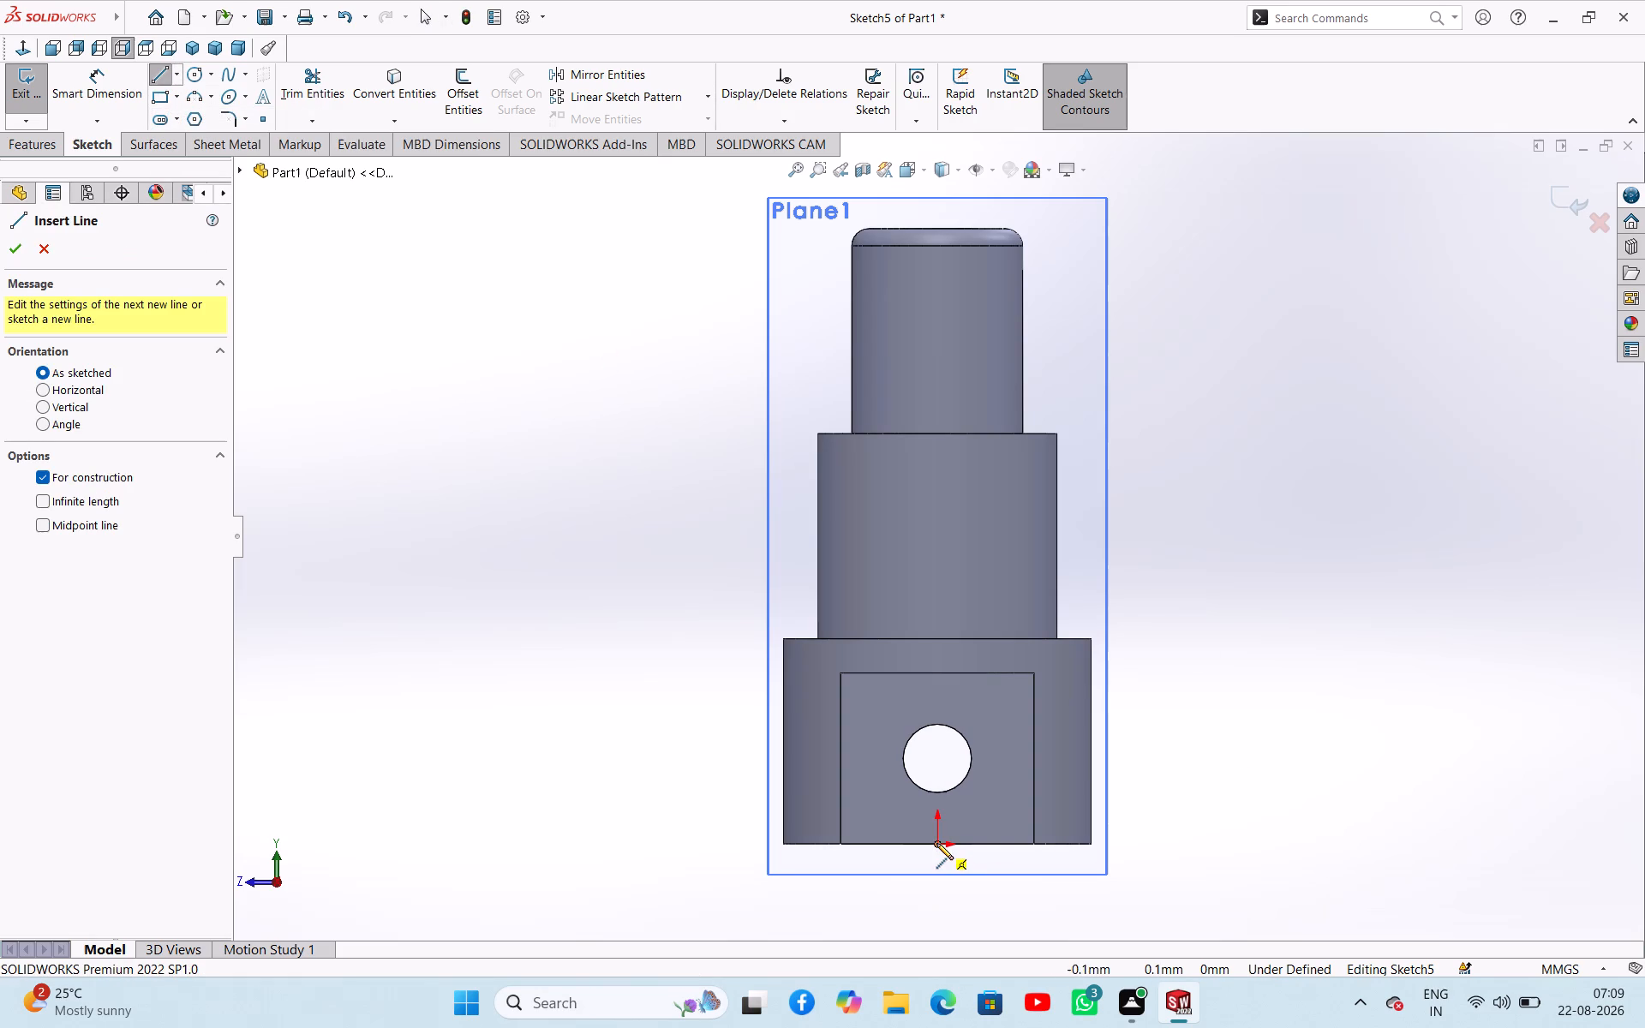
pyautogui.click(938, 848)
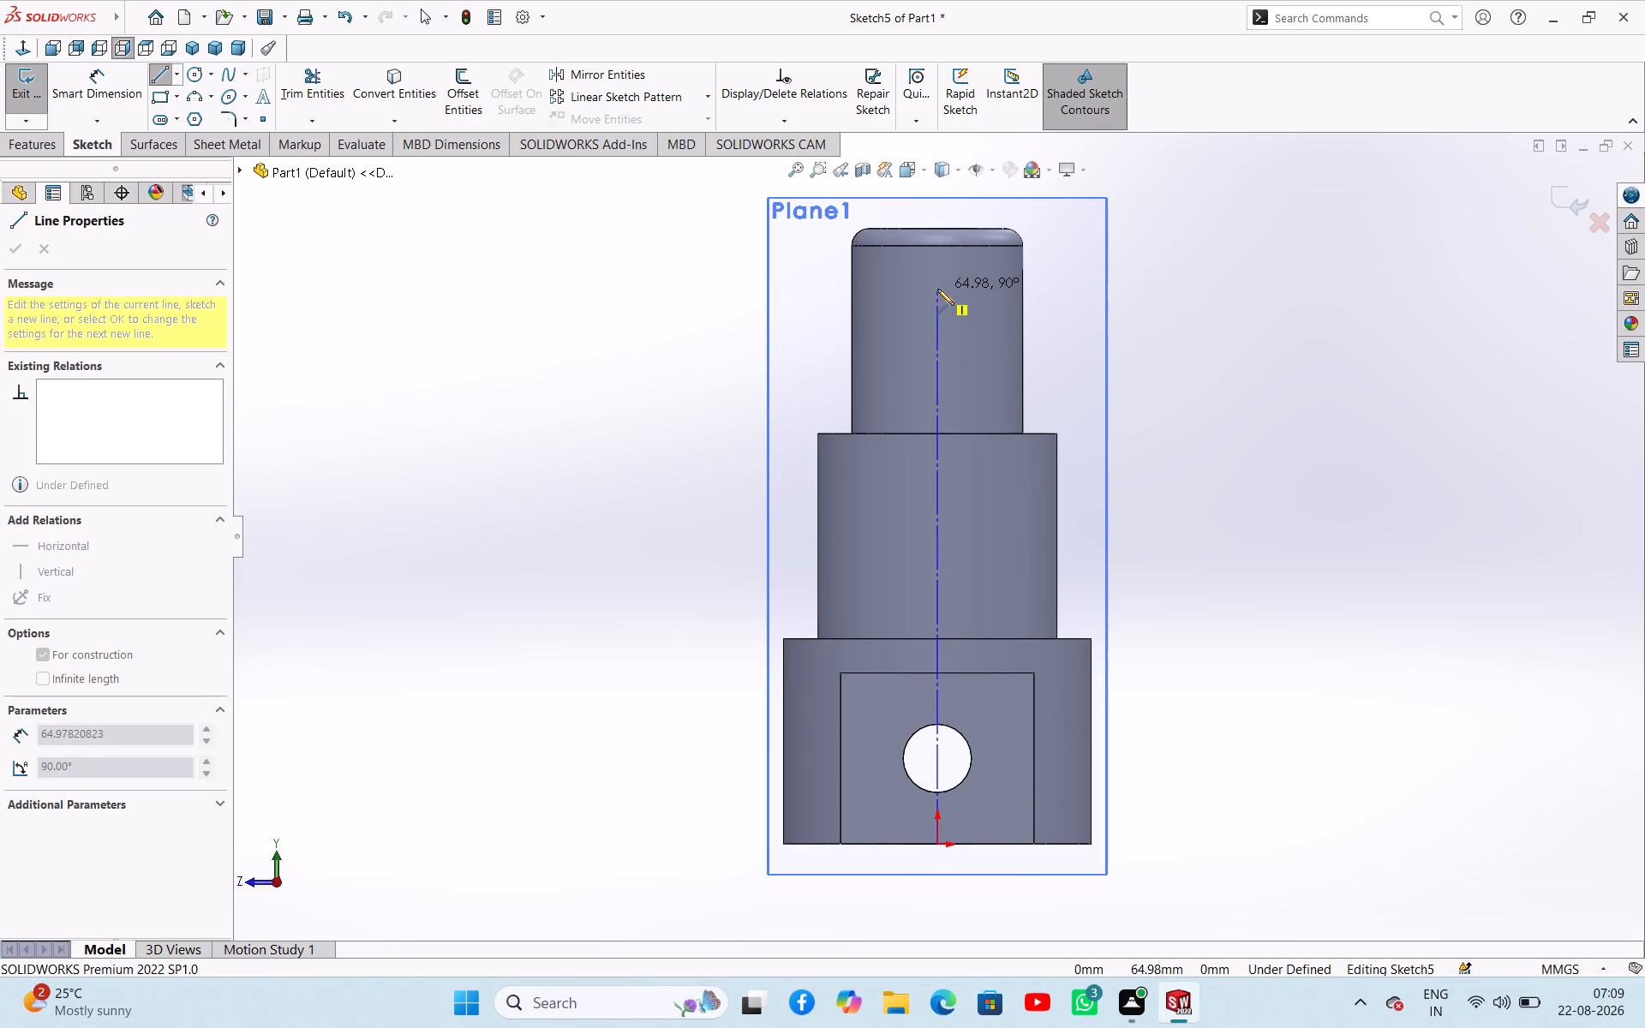
pyautogui.click(942, 212)
pyautogui.moveTo(681, 298); pyautogui.dragTo(721, 302, button='right')
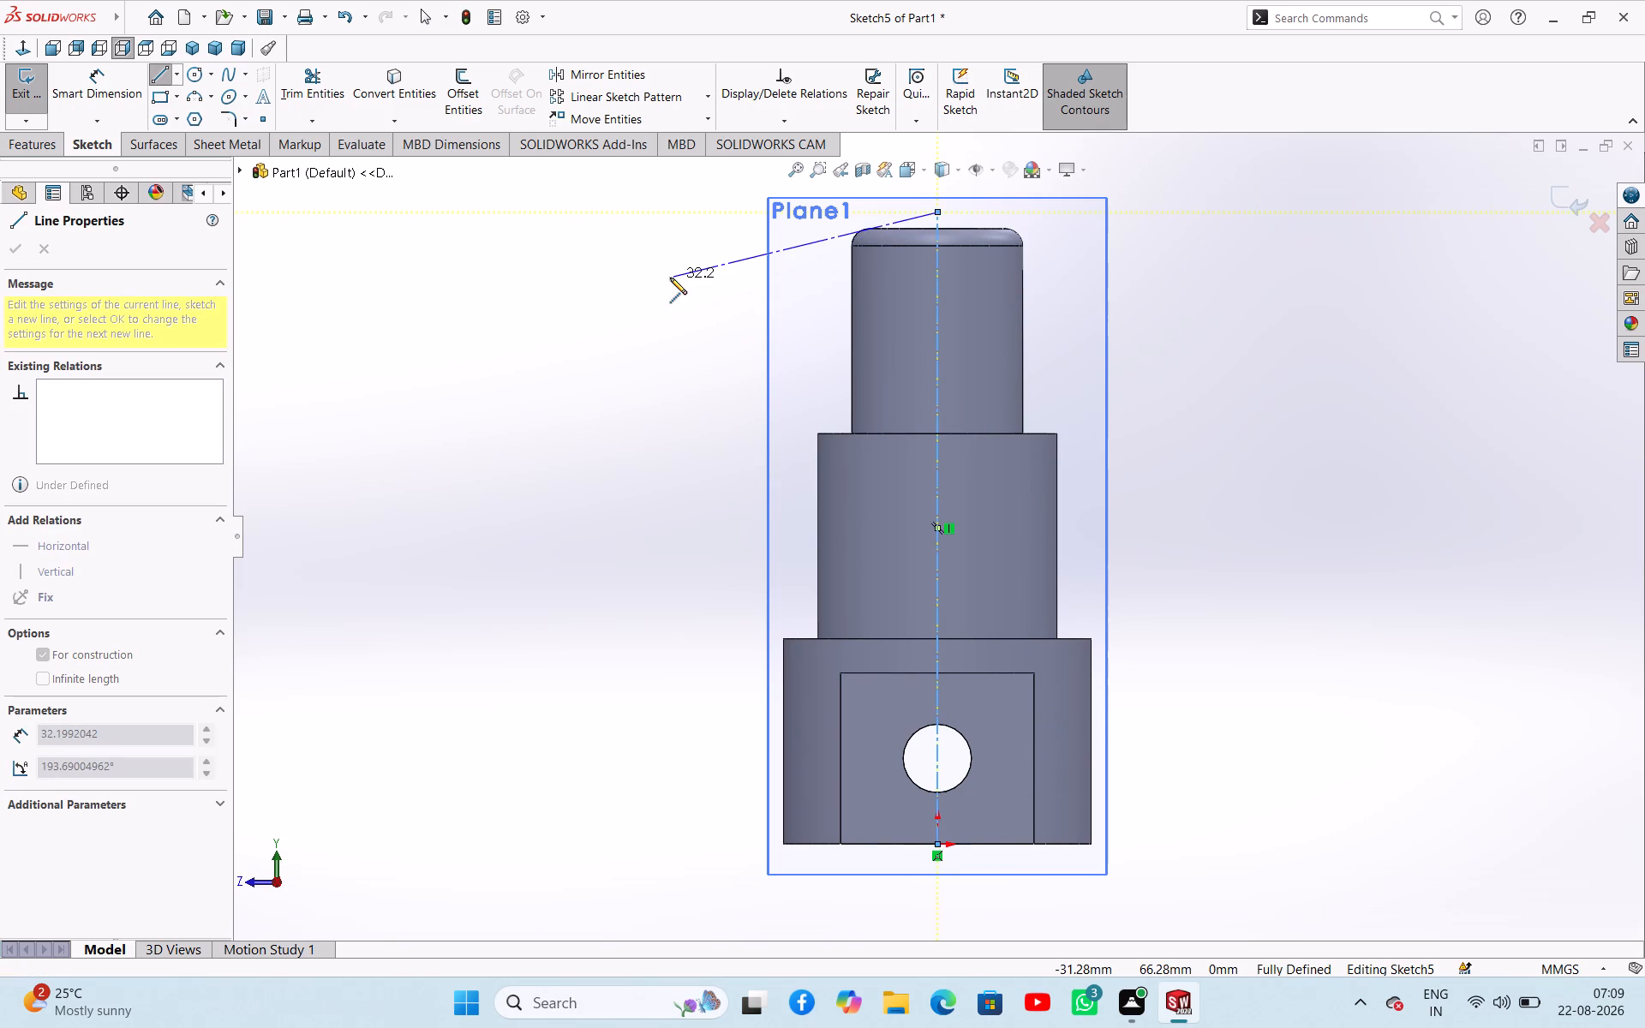
pyautogui.rightClick(670, 278)
pyautogui.click(690, 298)
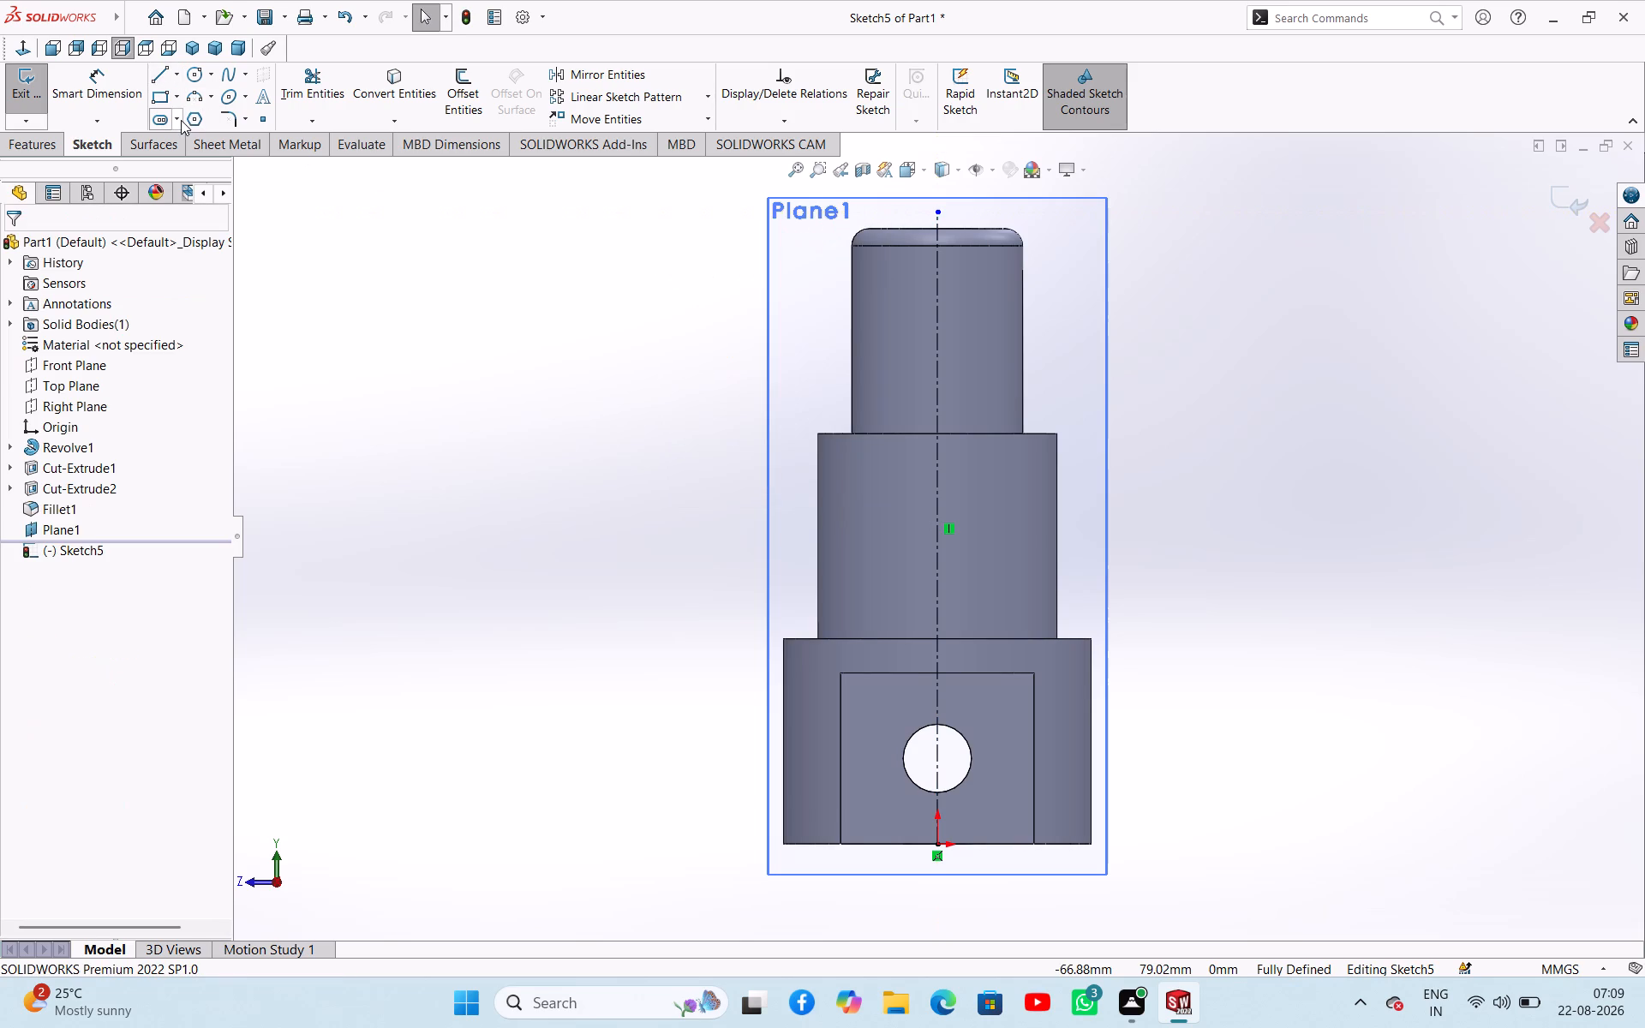
# Sketch a vertical centerpoint straight slot on the centerline, about 5 mm wide and 12 mm between arc centers, about 54 mm above the origin.
pyautogui.click(161, 122)
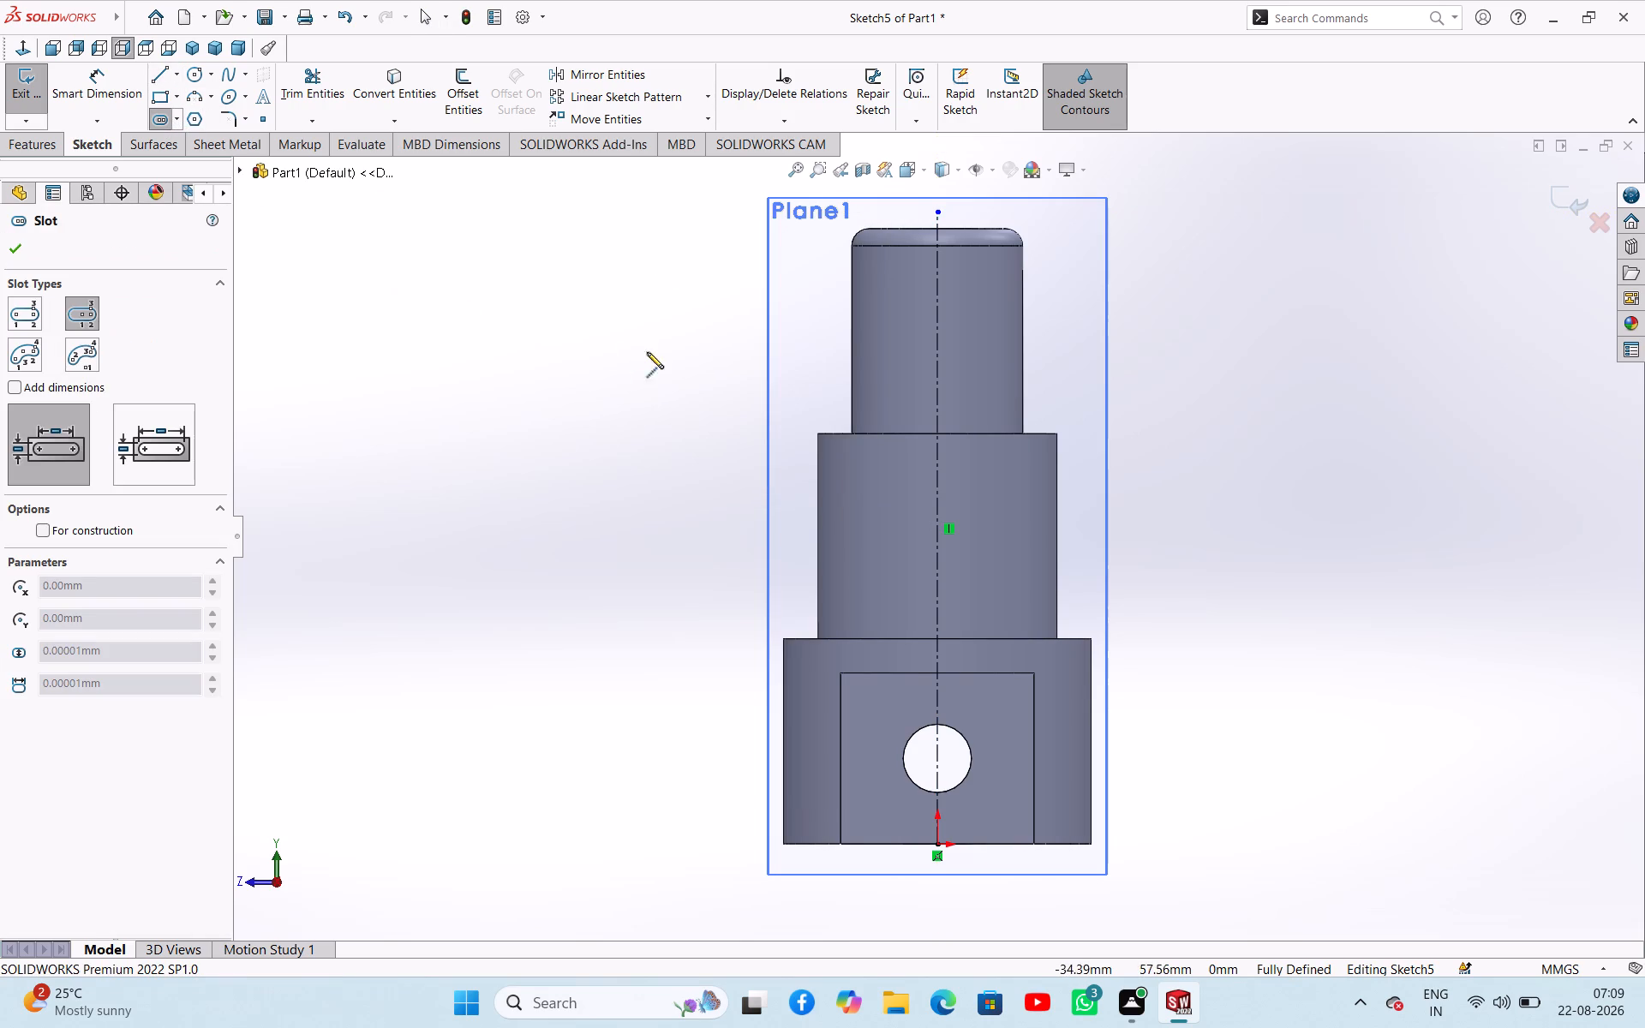
pyautogui.click(939, 380)
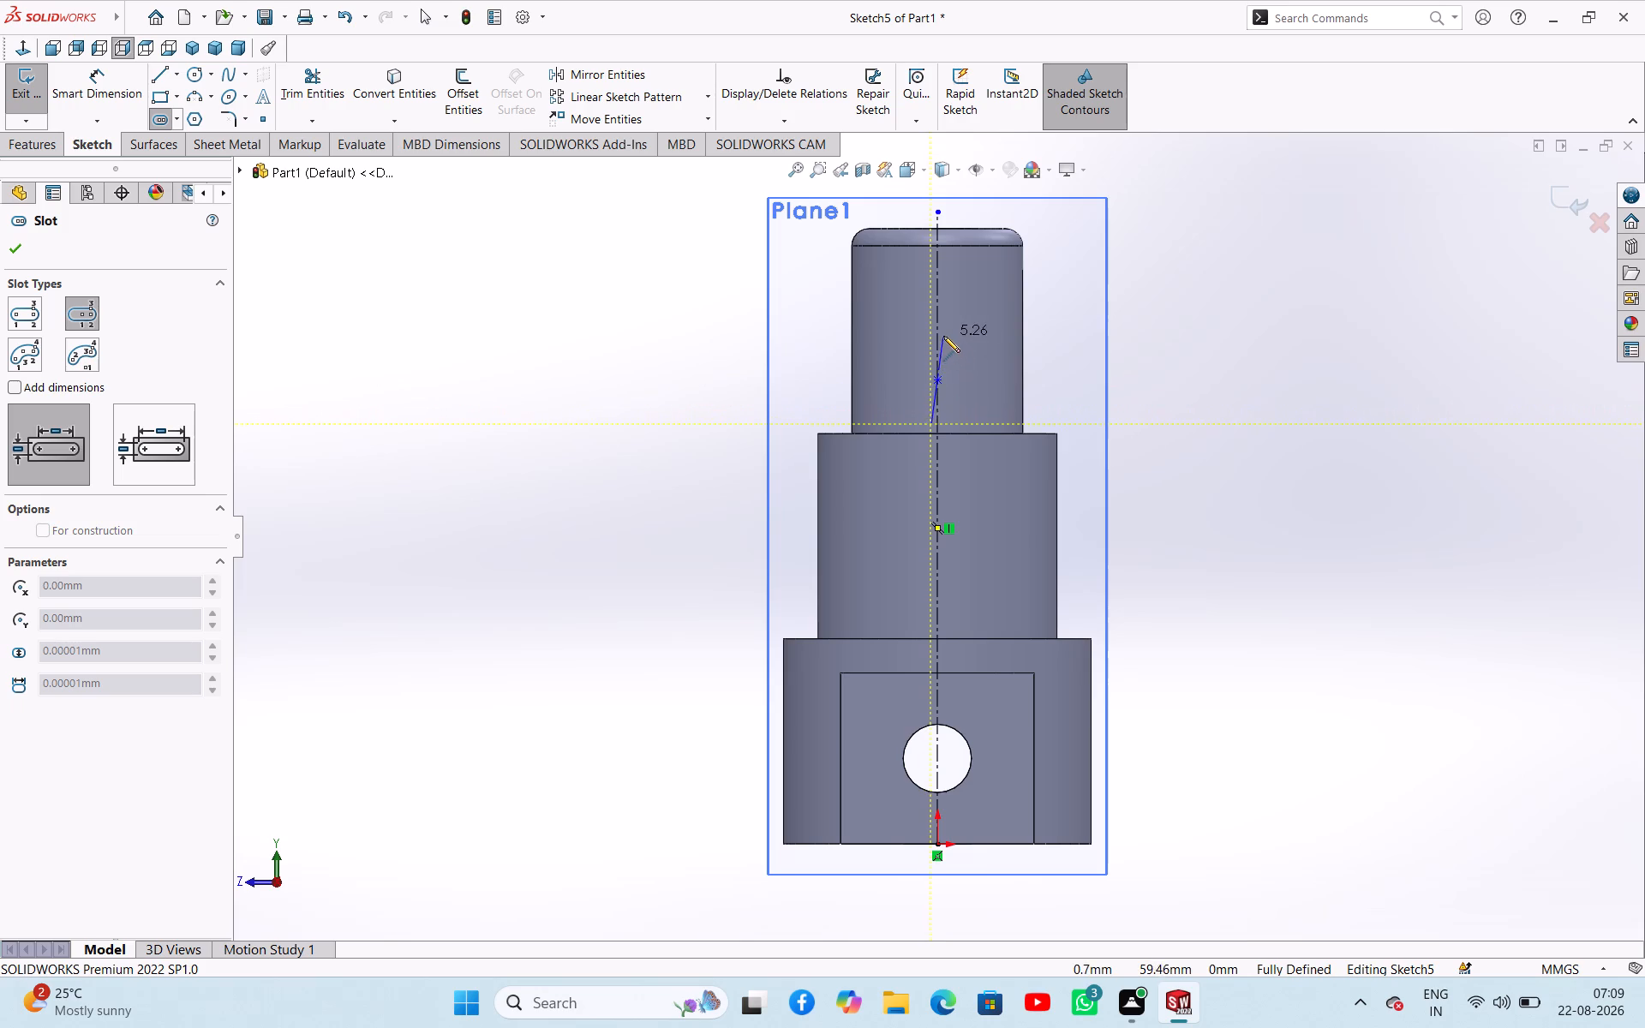
pyautogui.click(936, 329)
pyautogui.click(959, 331)
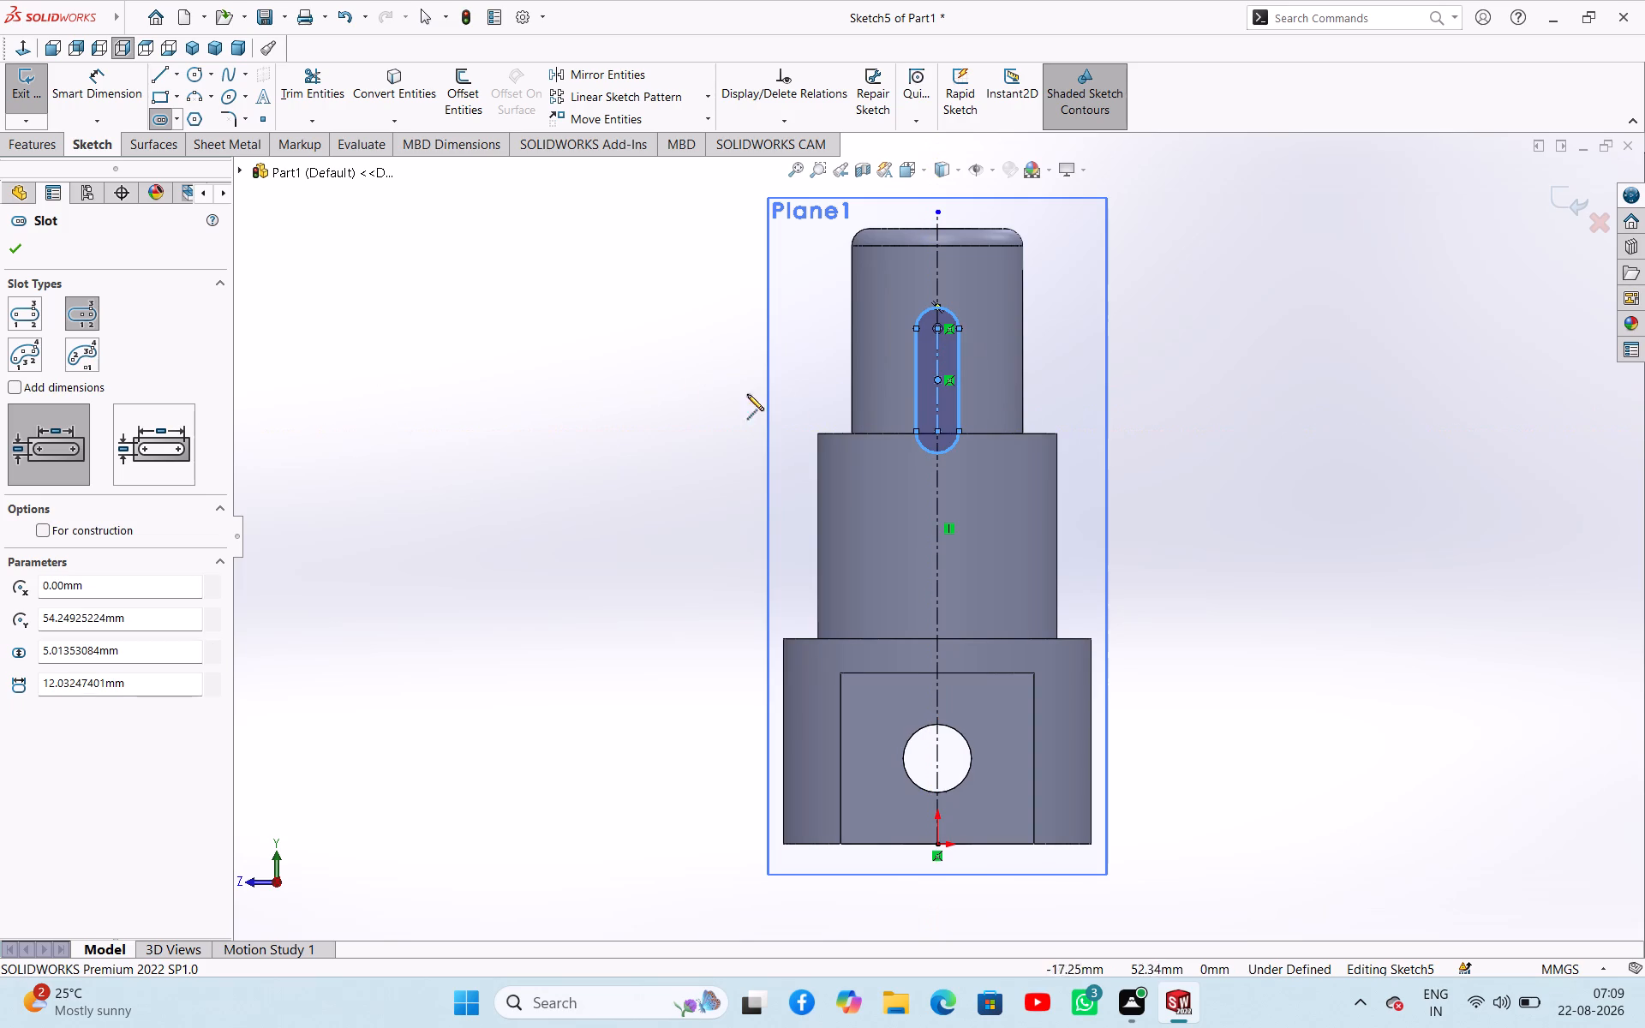
pyautogui.rightClick(574, 355)
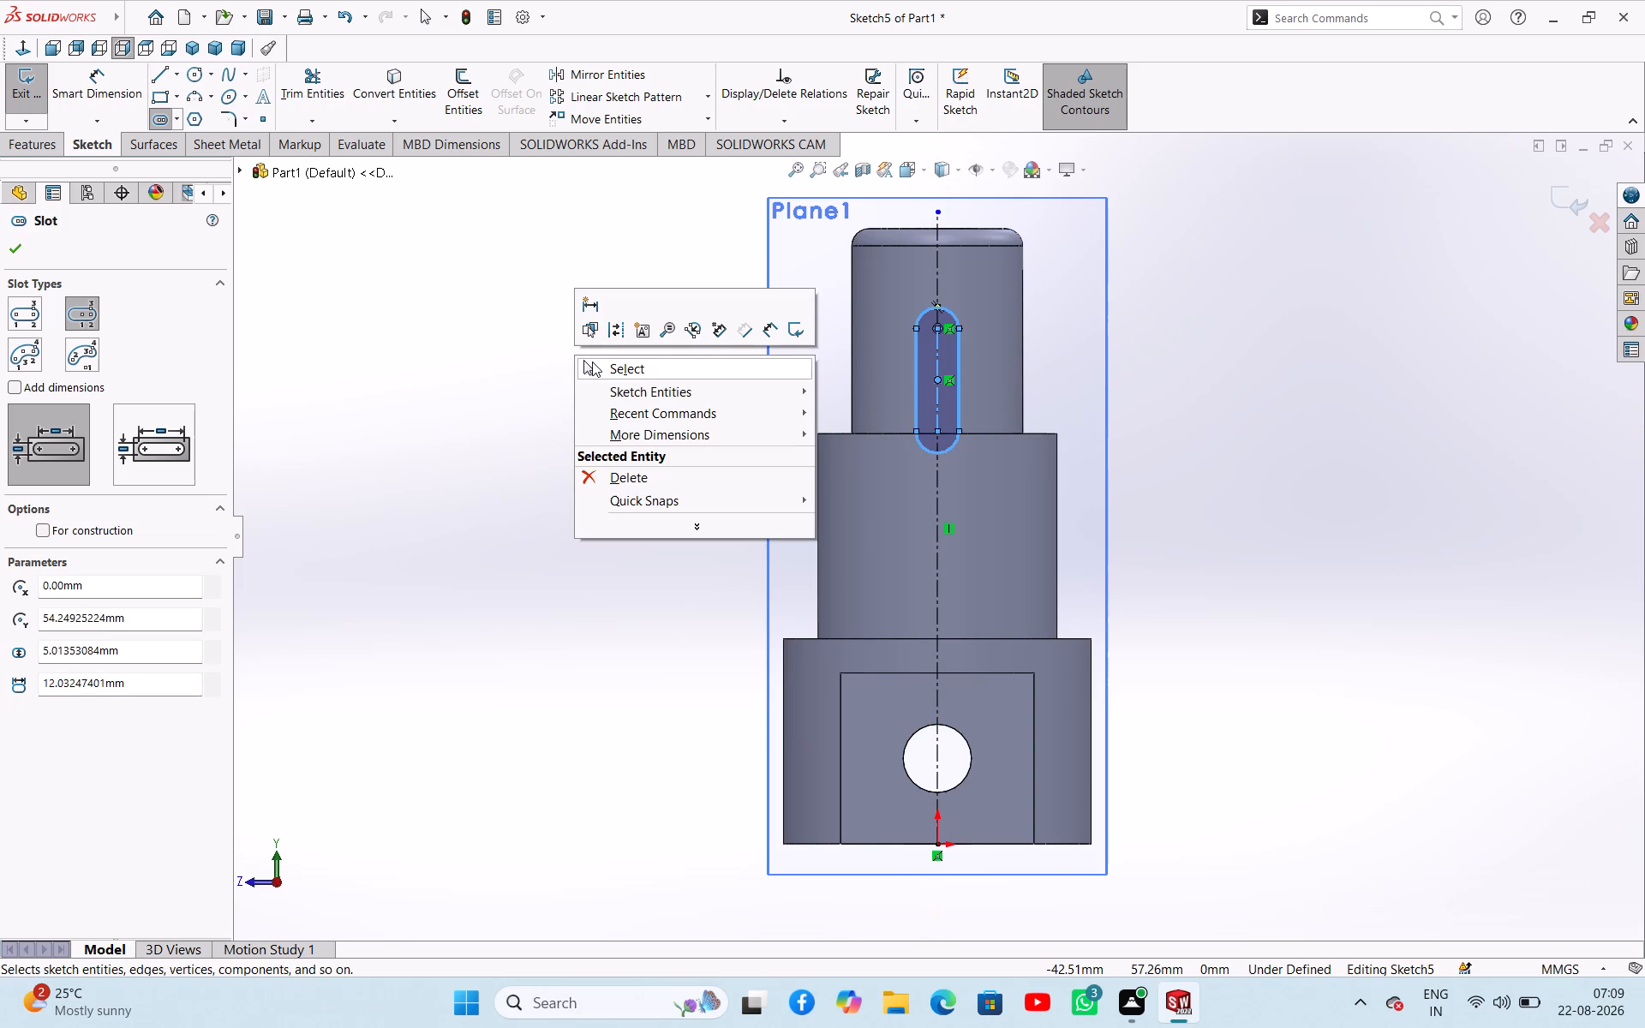
pyautogui.click(619, 370)
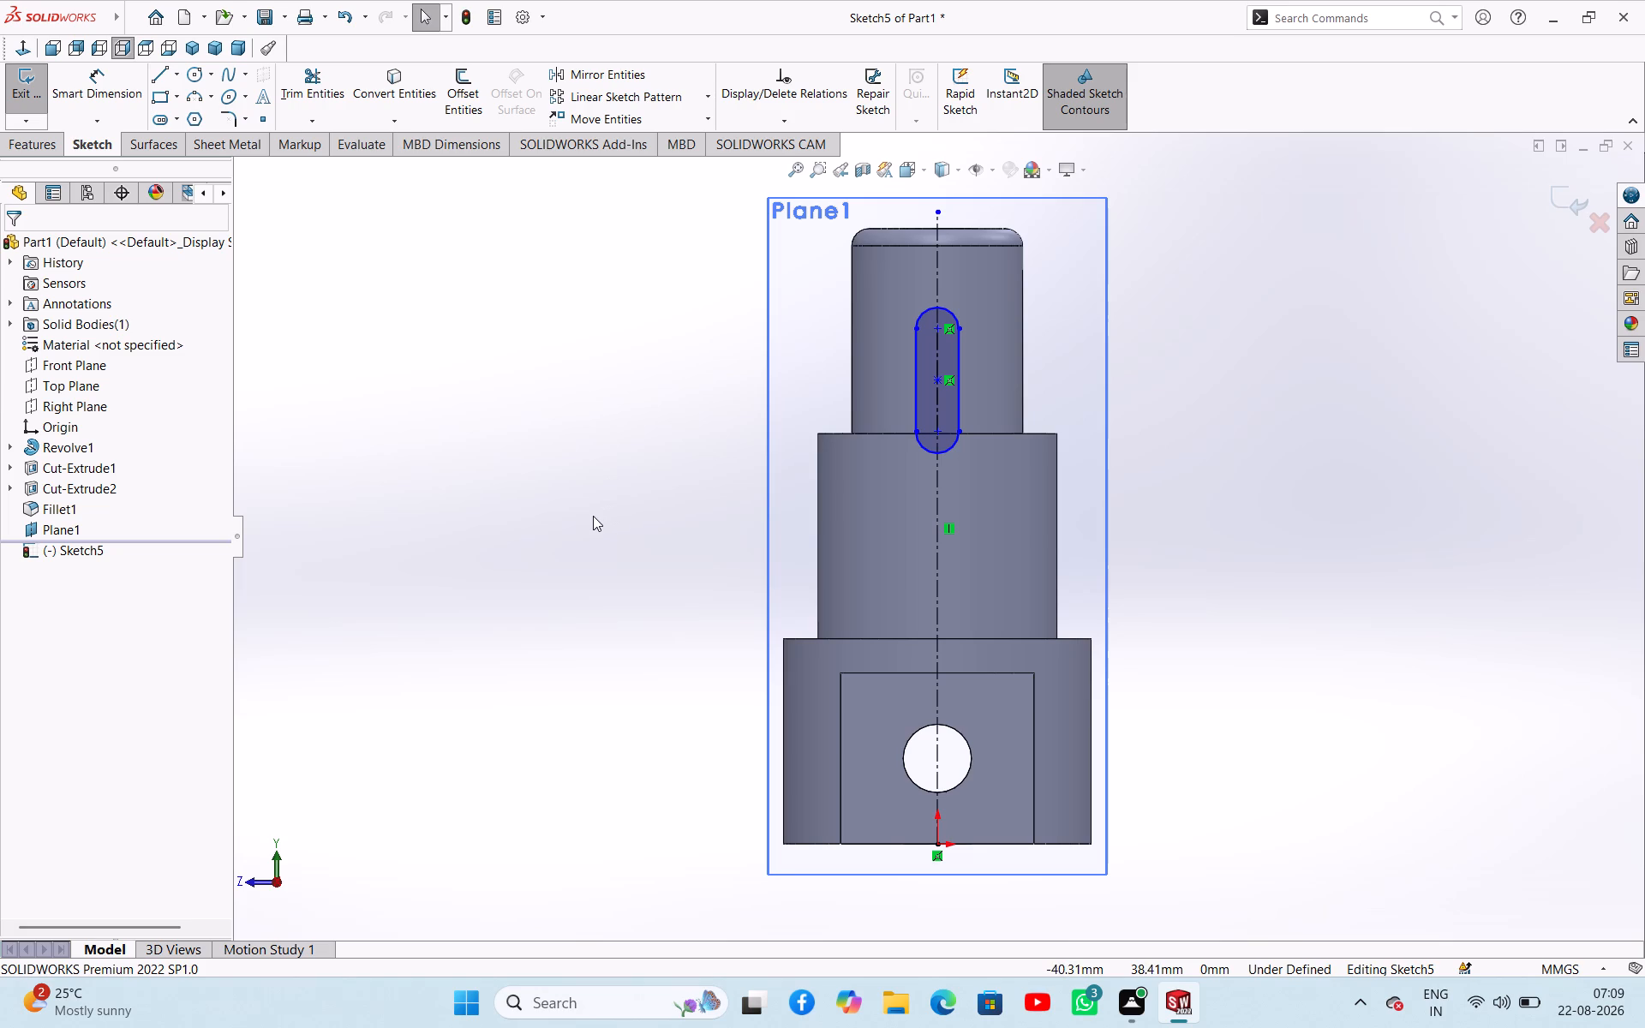
# Dimension the slot's center 12 mm below the top edge of the smallest cylinder.
pyautogui.moveTo(610, 535); pyautogui.dragTo(621, 444, button='right')
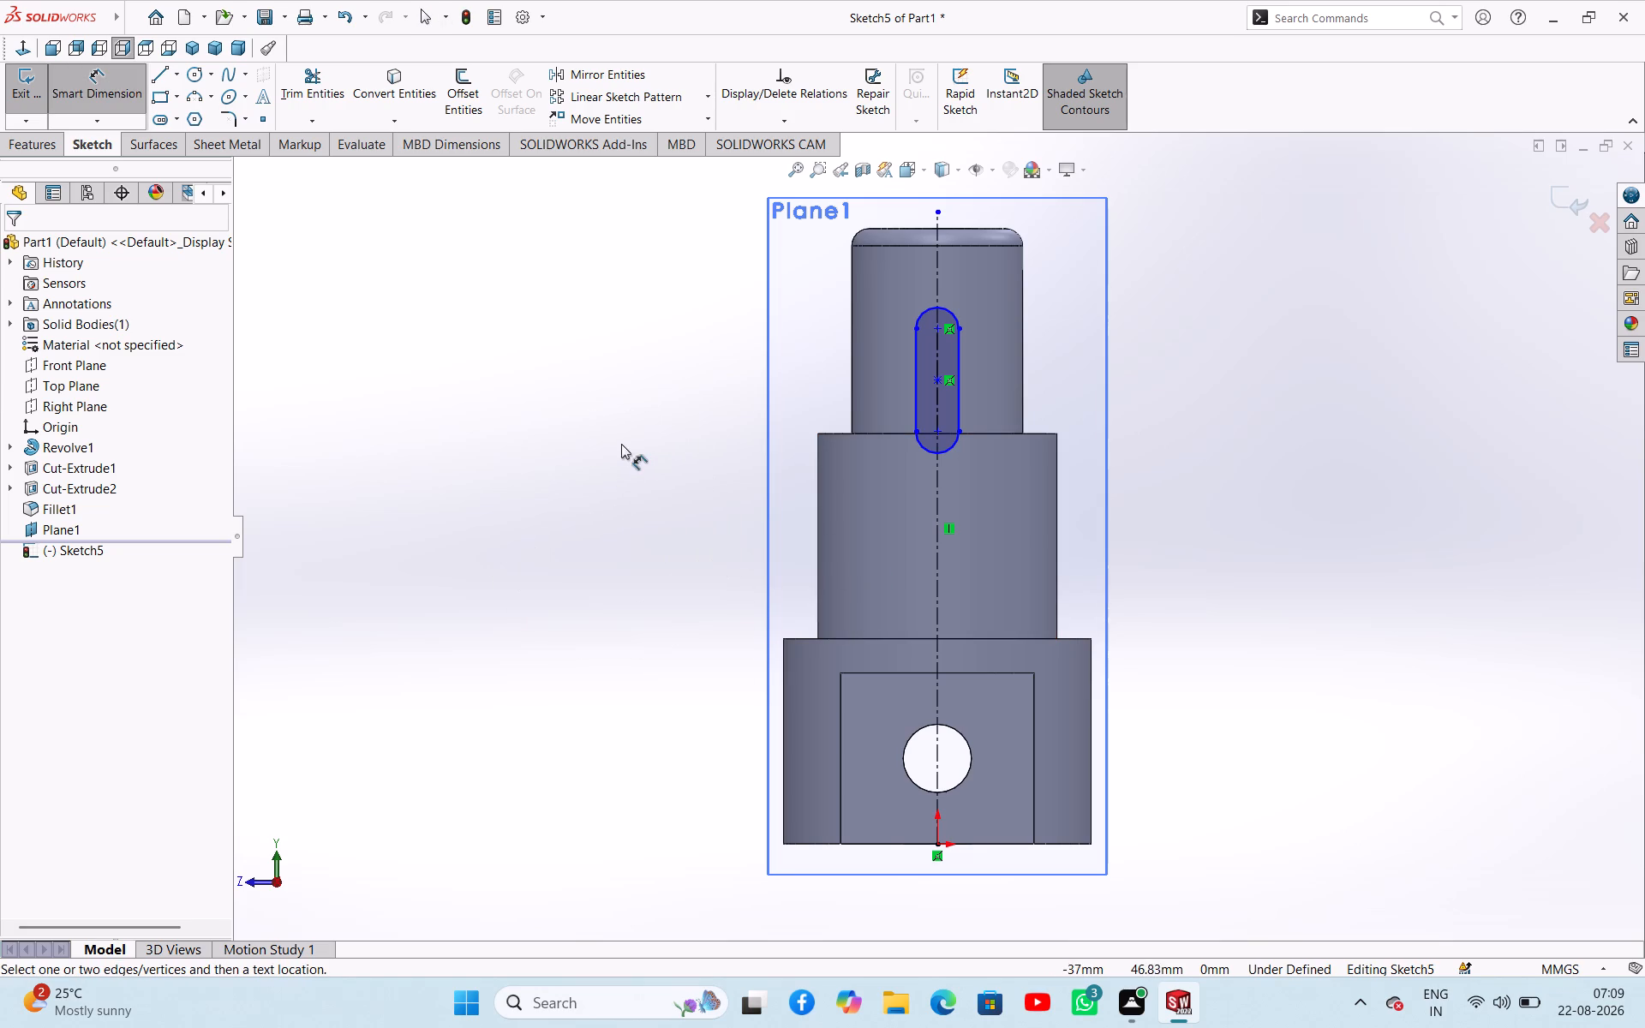
pyautogui.click(940, 380)
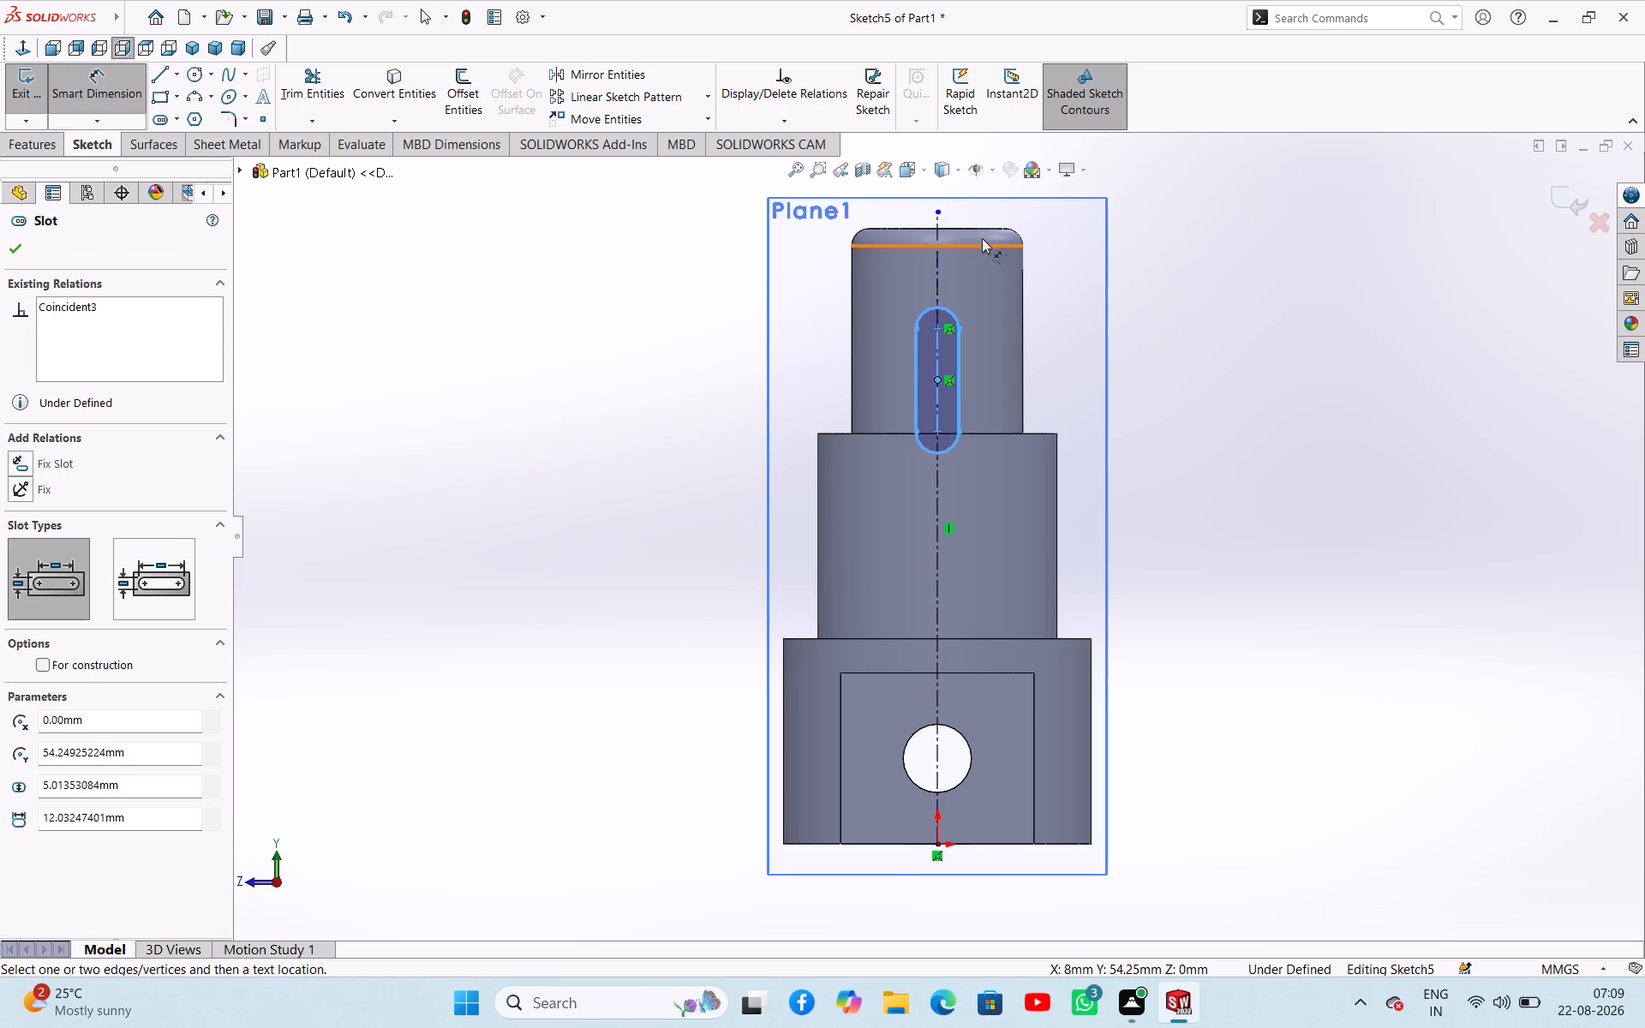
pyautogui.click(982, 229)
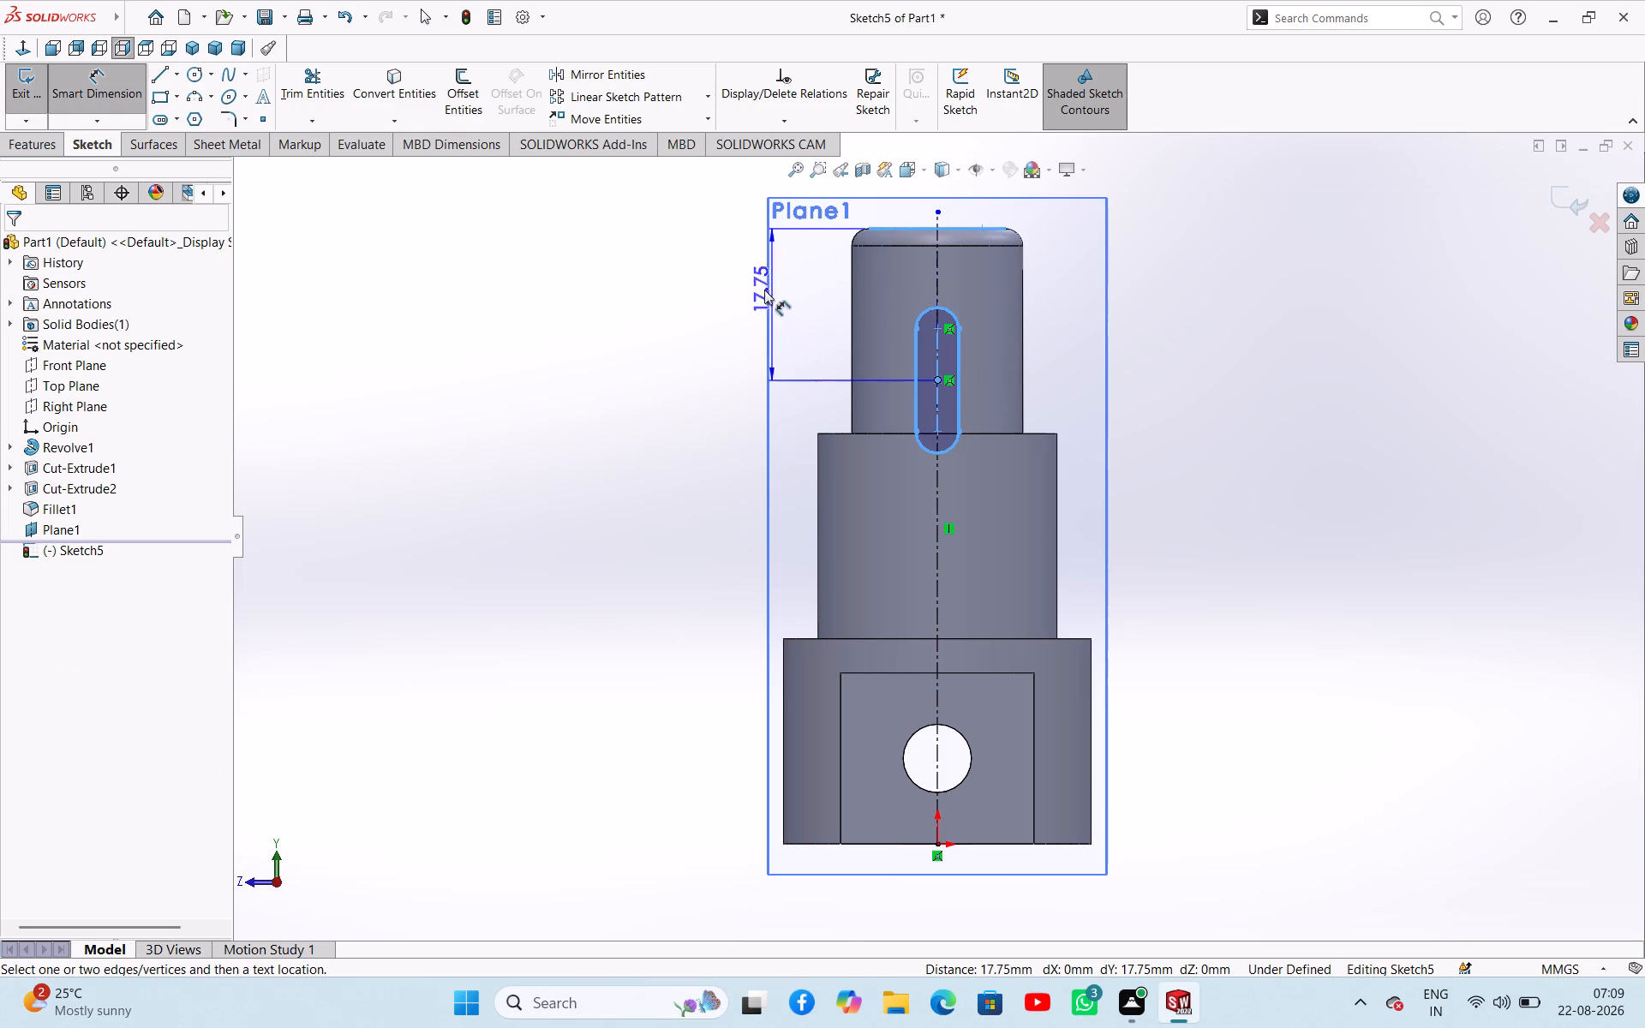
pyautogui.click(730, 294)
pyautogui.write('12')
pyautogui.press('Return')
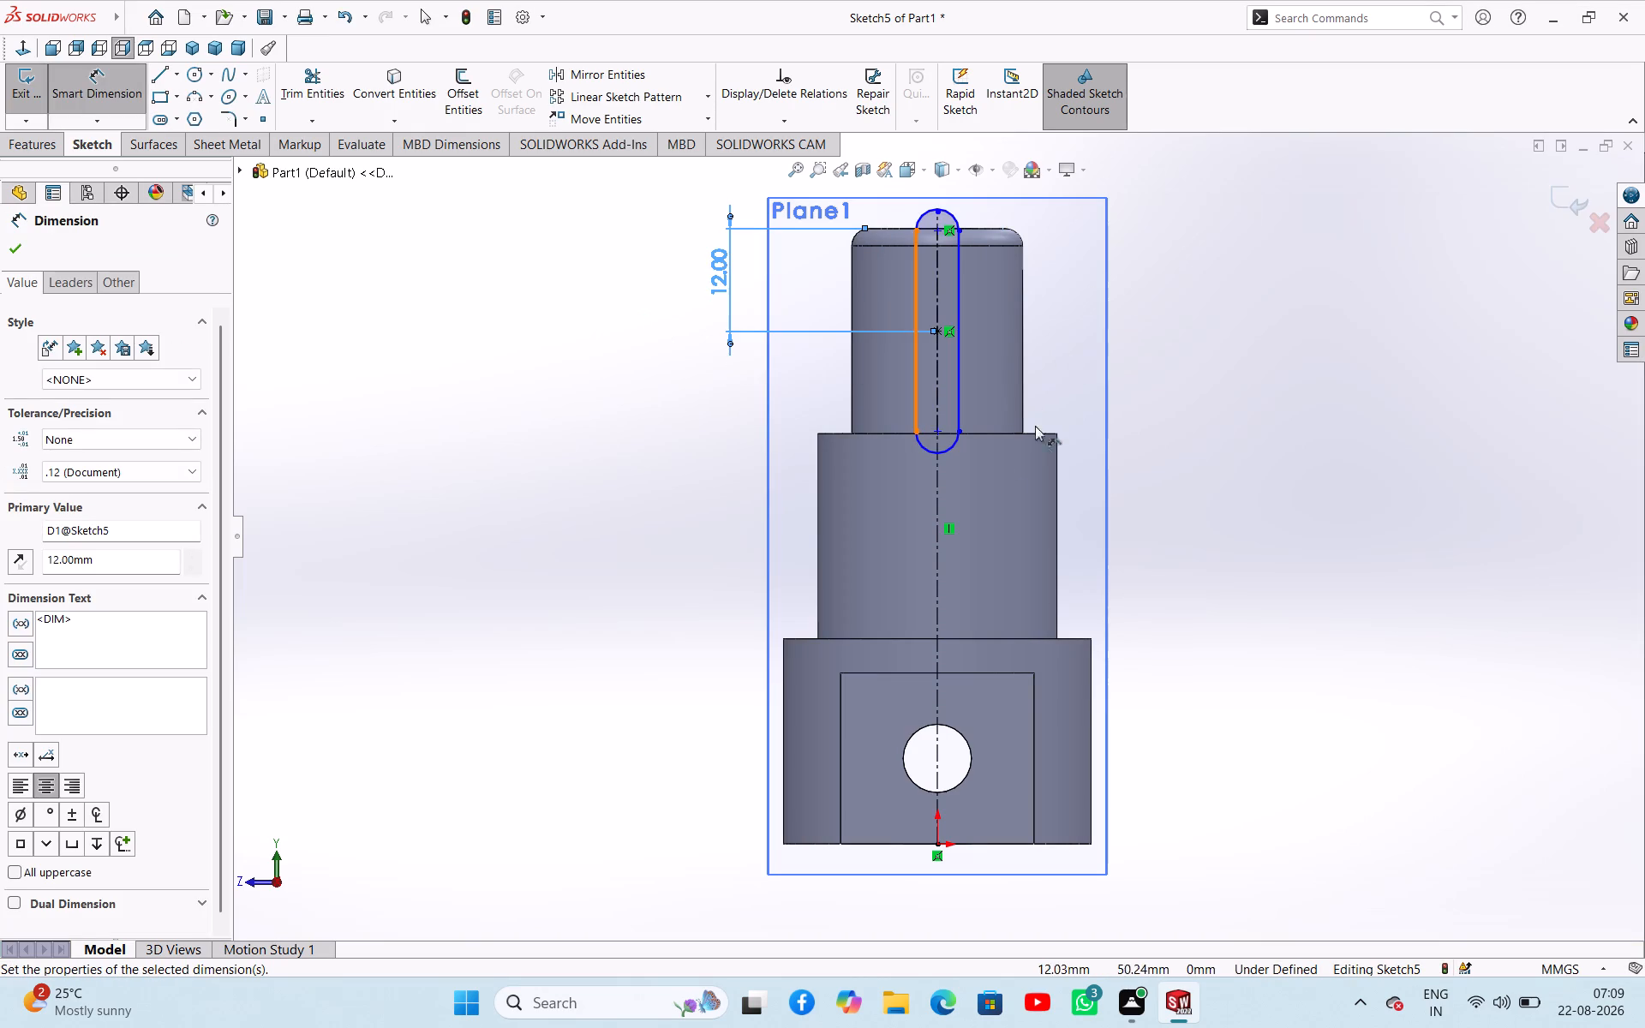
pyautogui.scroll(2, 1001, 411)
pyautogui.scroll(-3, 991, 313)
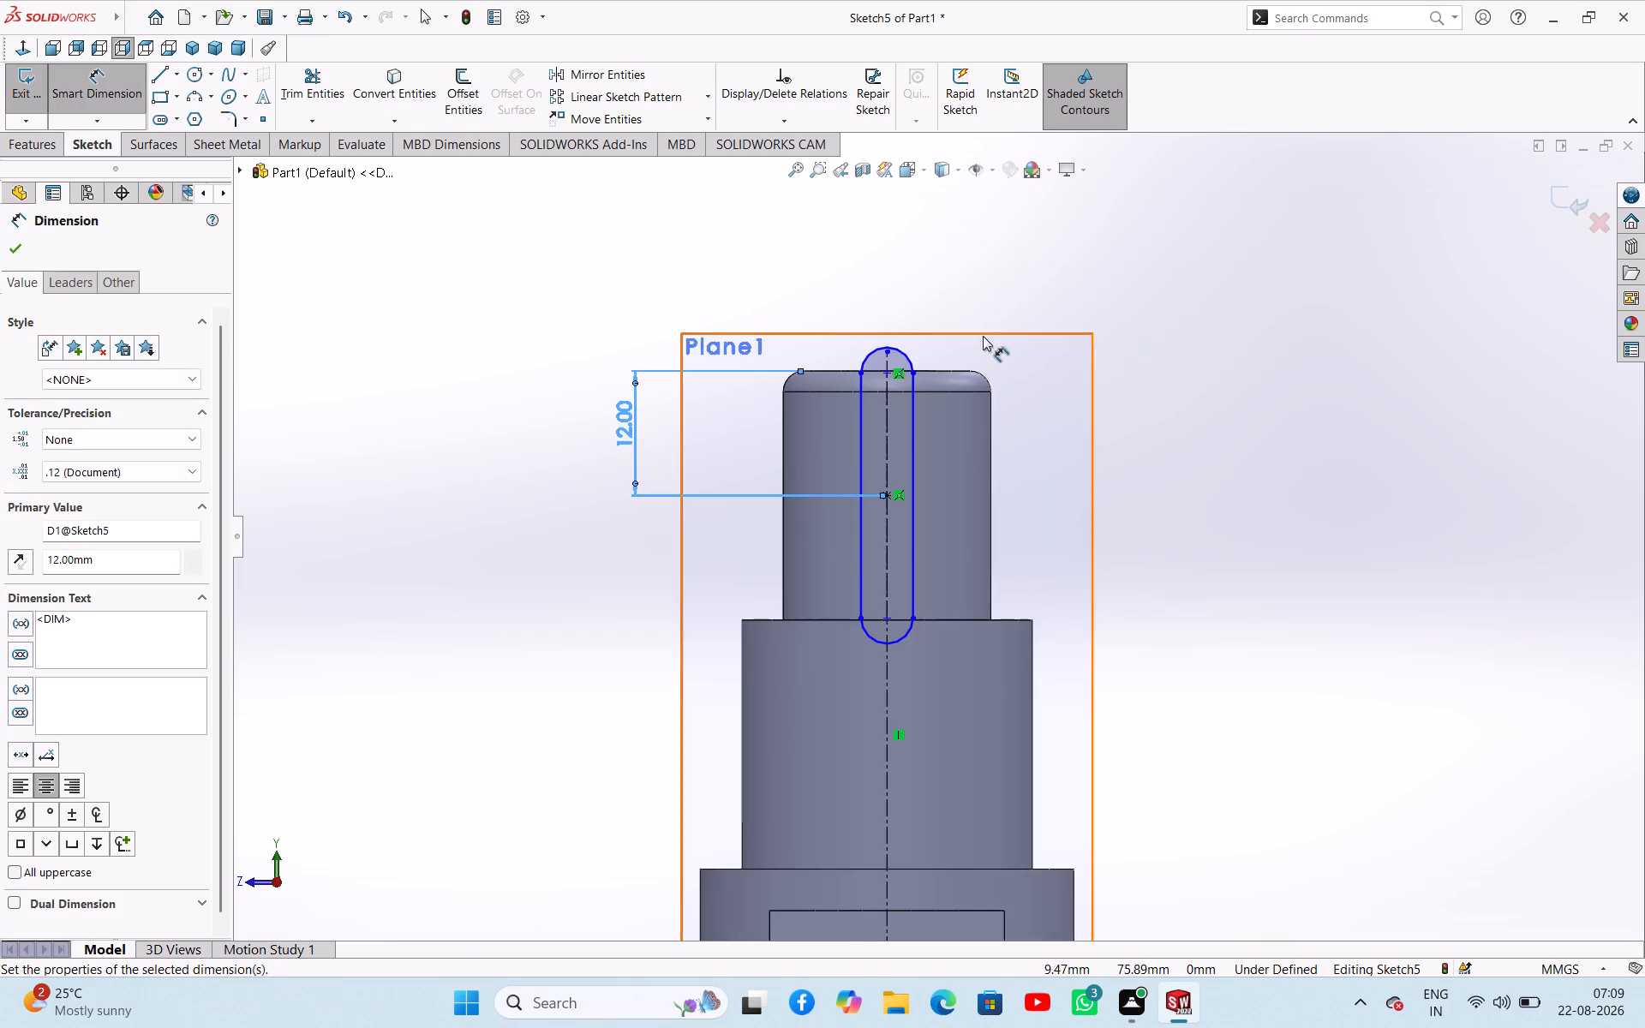
pyautogui.scroll(-2, 983, 337)
pyautogui.scroll(1, 978, 346)
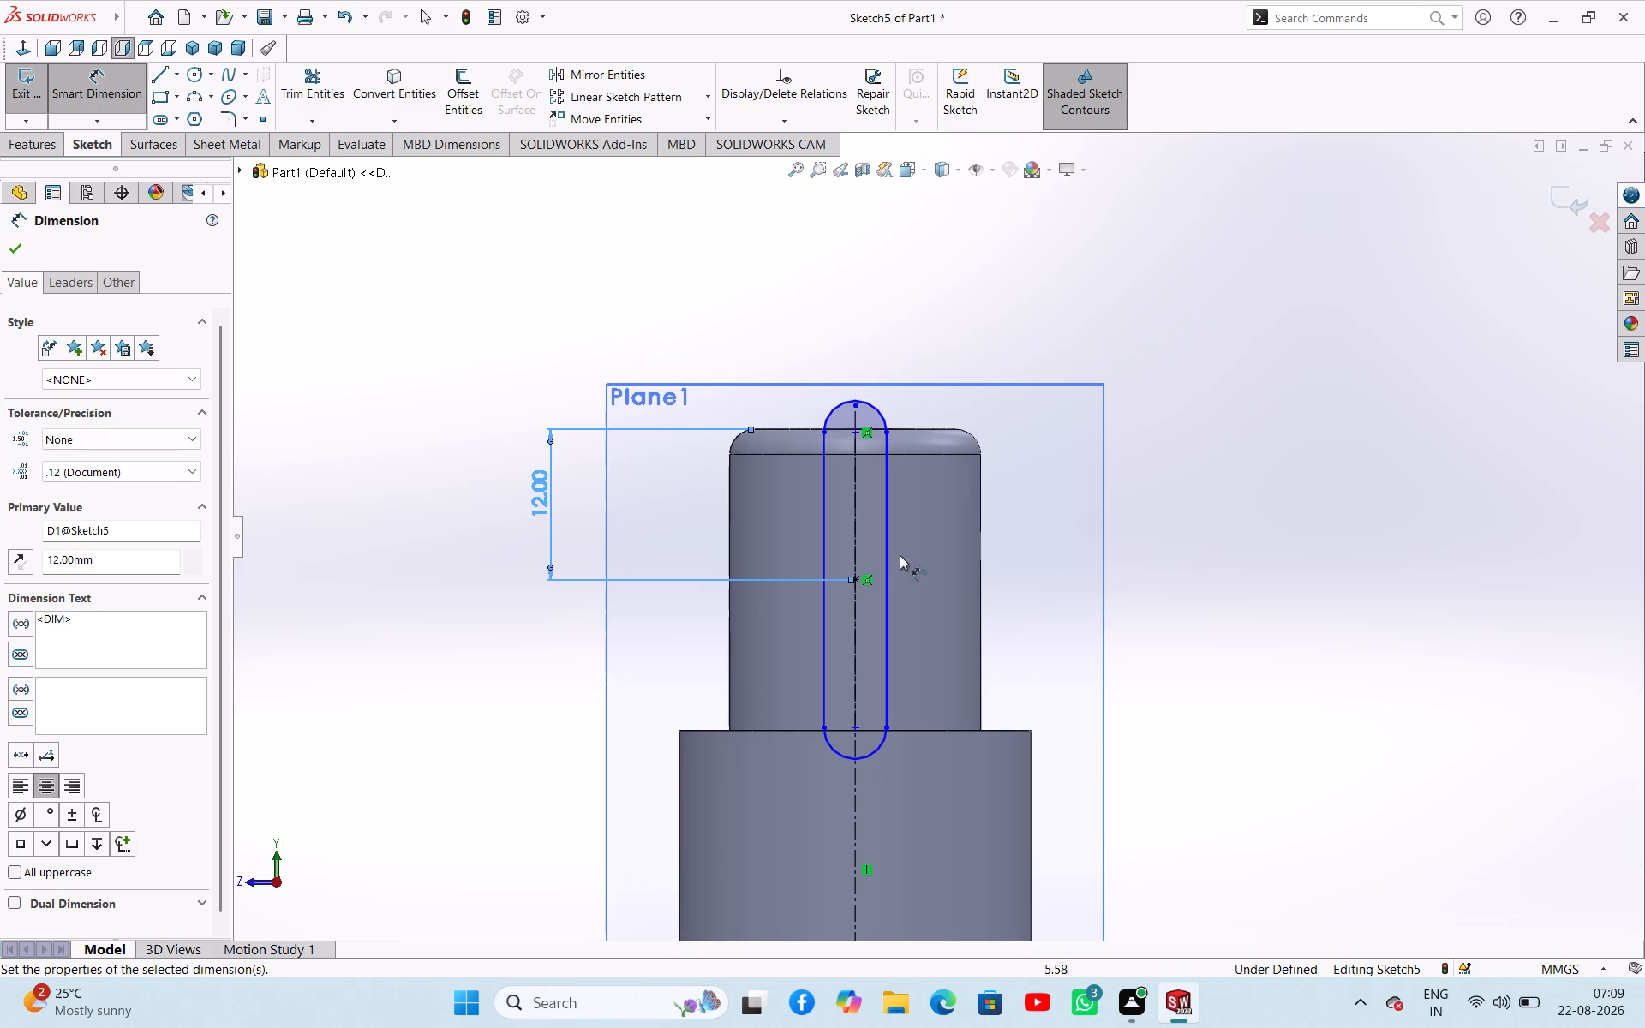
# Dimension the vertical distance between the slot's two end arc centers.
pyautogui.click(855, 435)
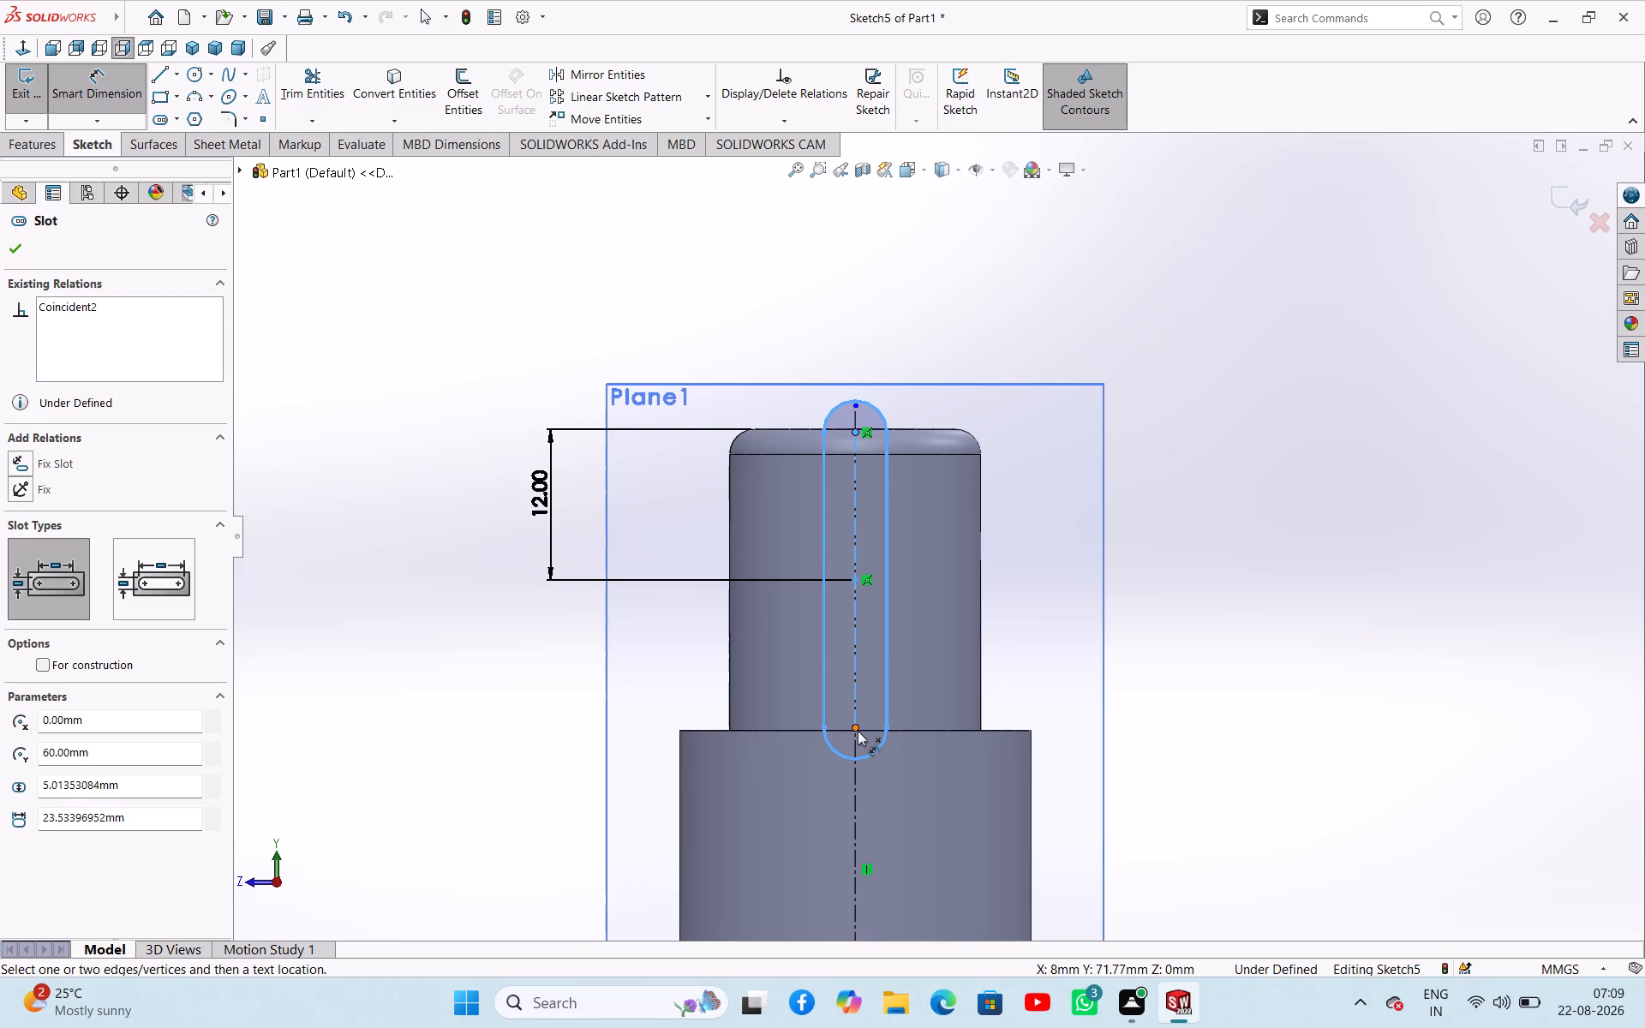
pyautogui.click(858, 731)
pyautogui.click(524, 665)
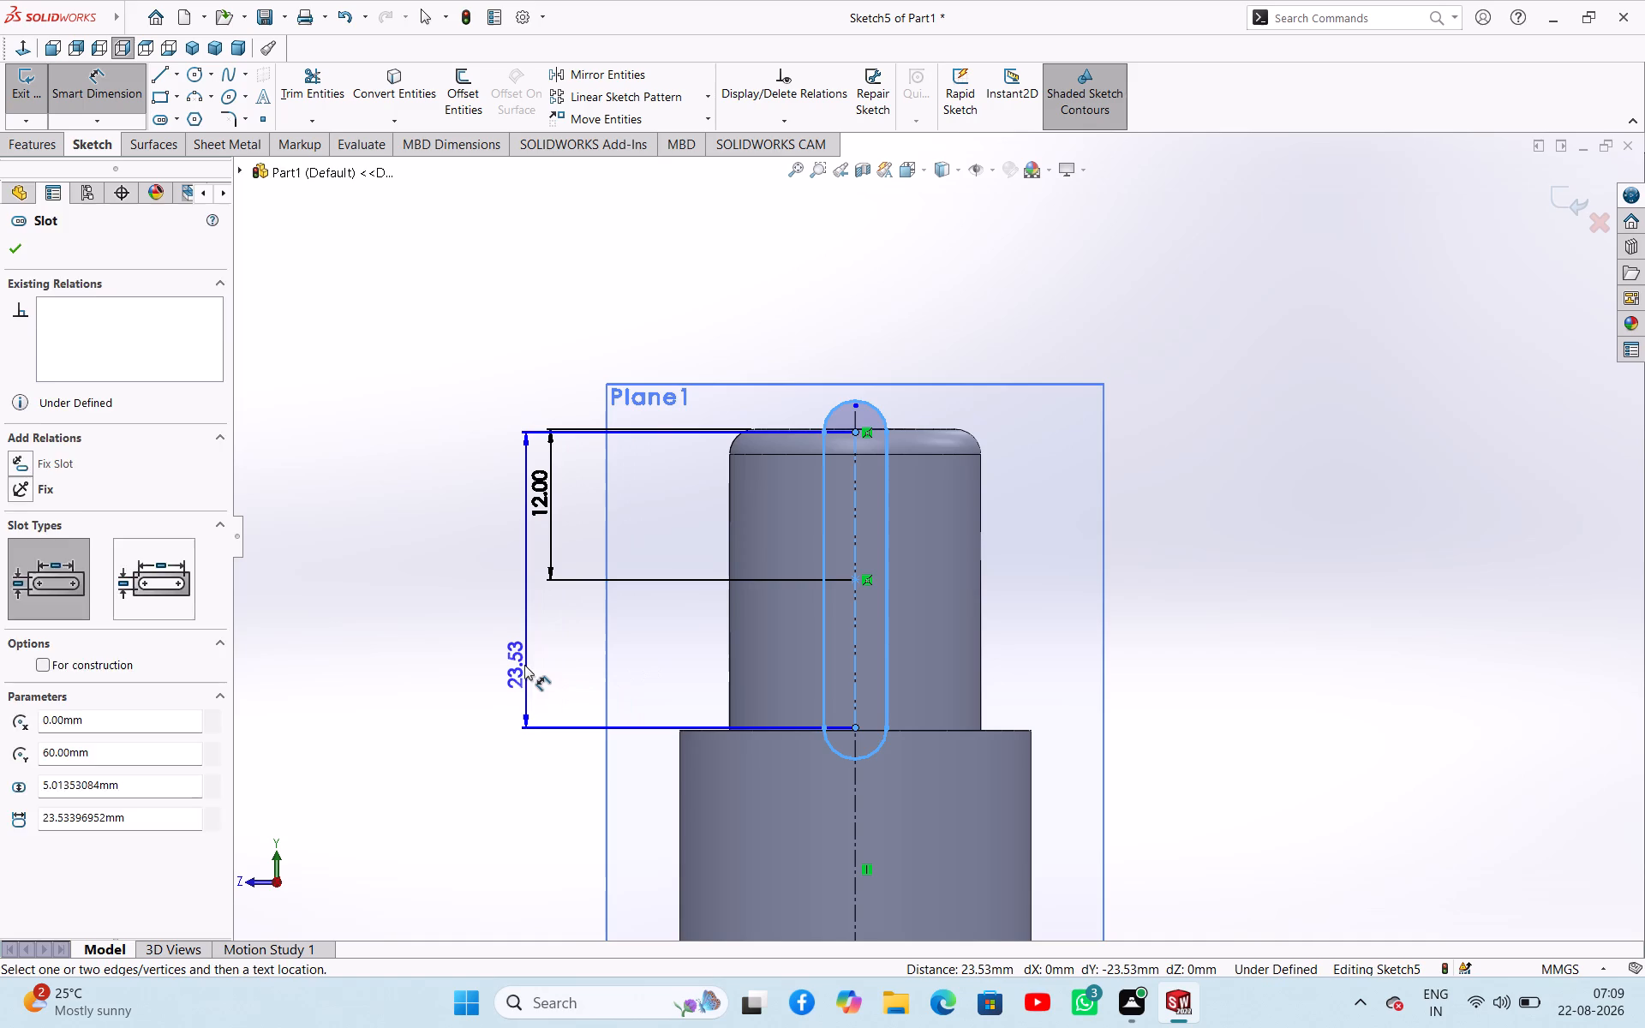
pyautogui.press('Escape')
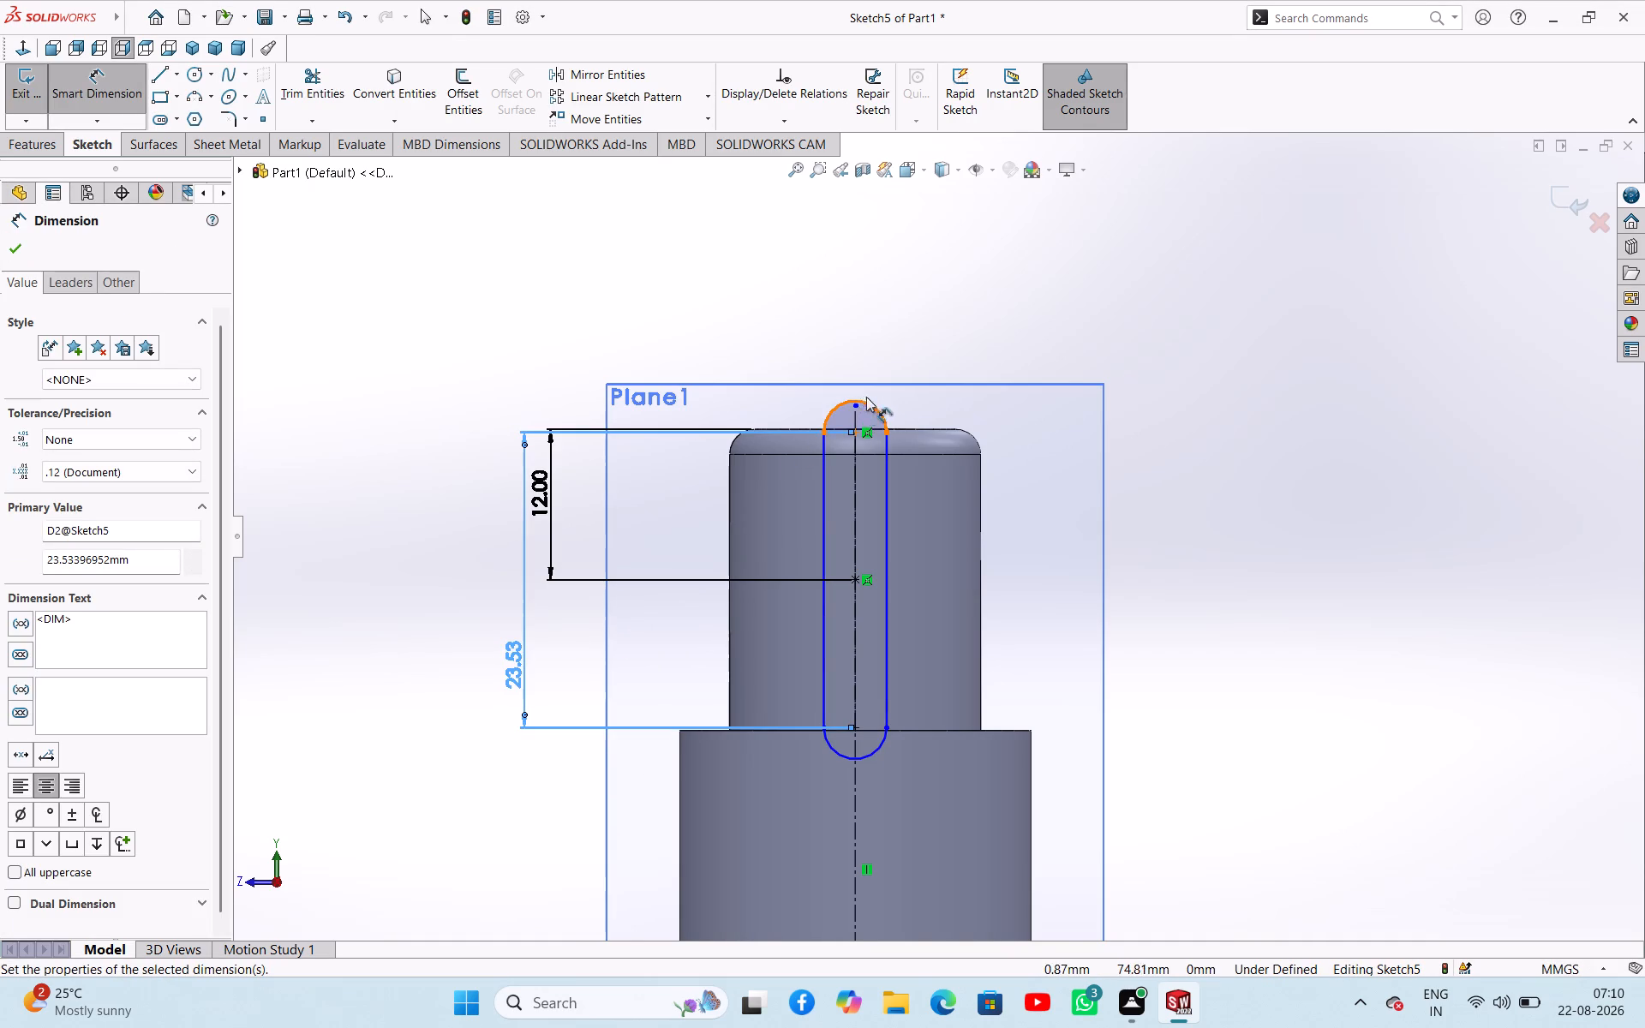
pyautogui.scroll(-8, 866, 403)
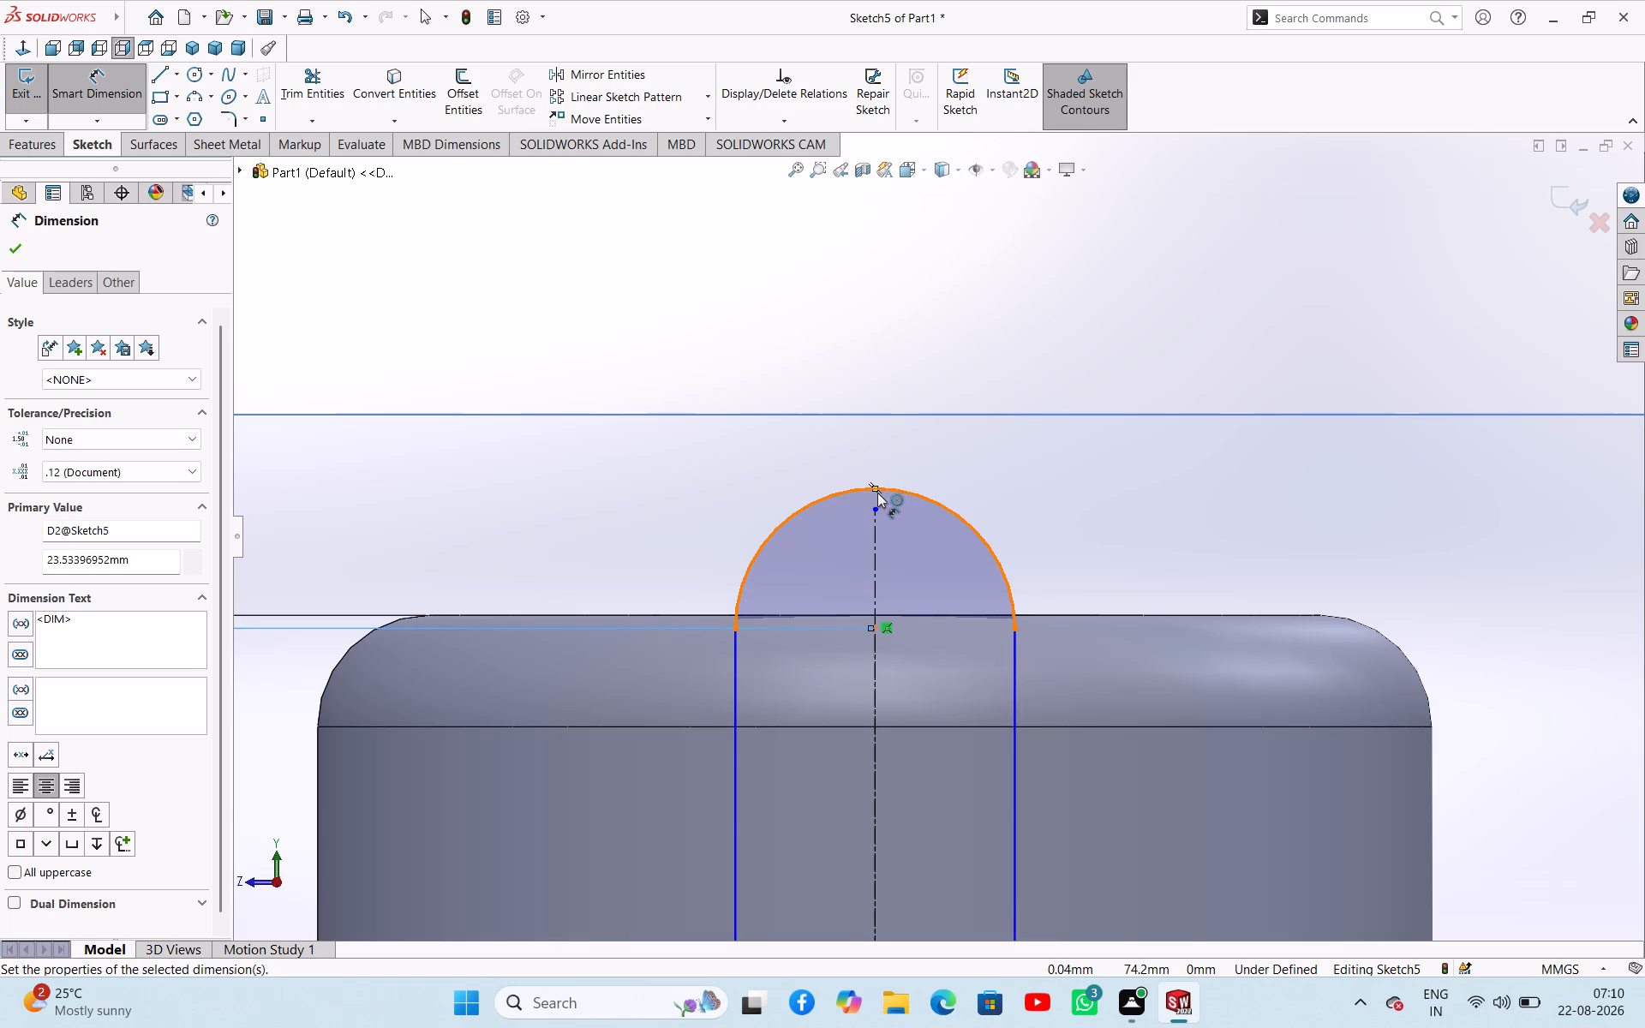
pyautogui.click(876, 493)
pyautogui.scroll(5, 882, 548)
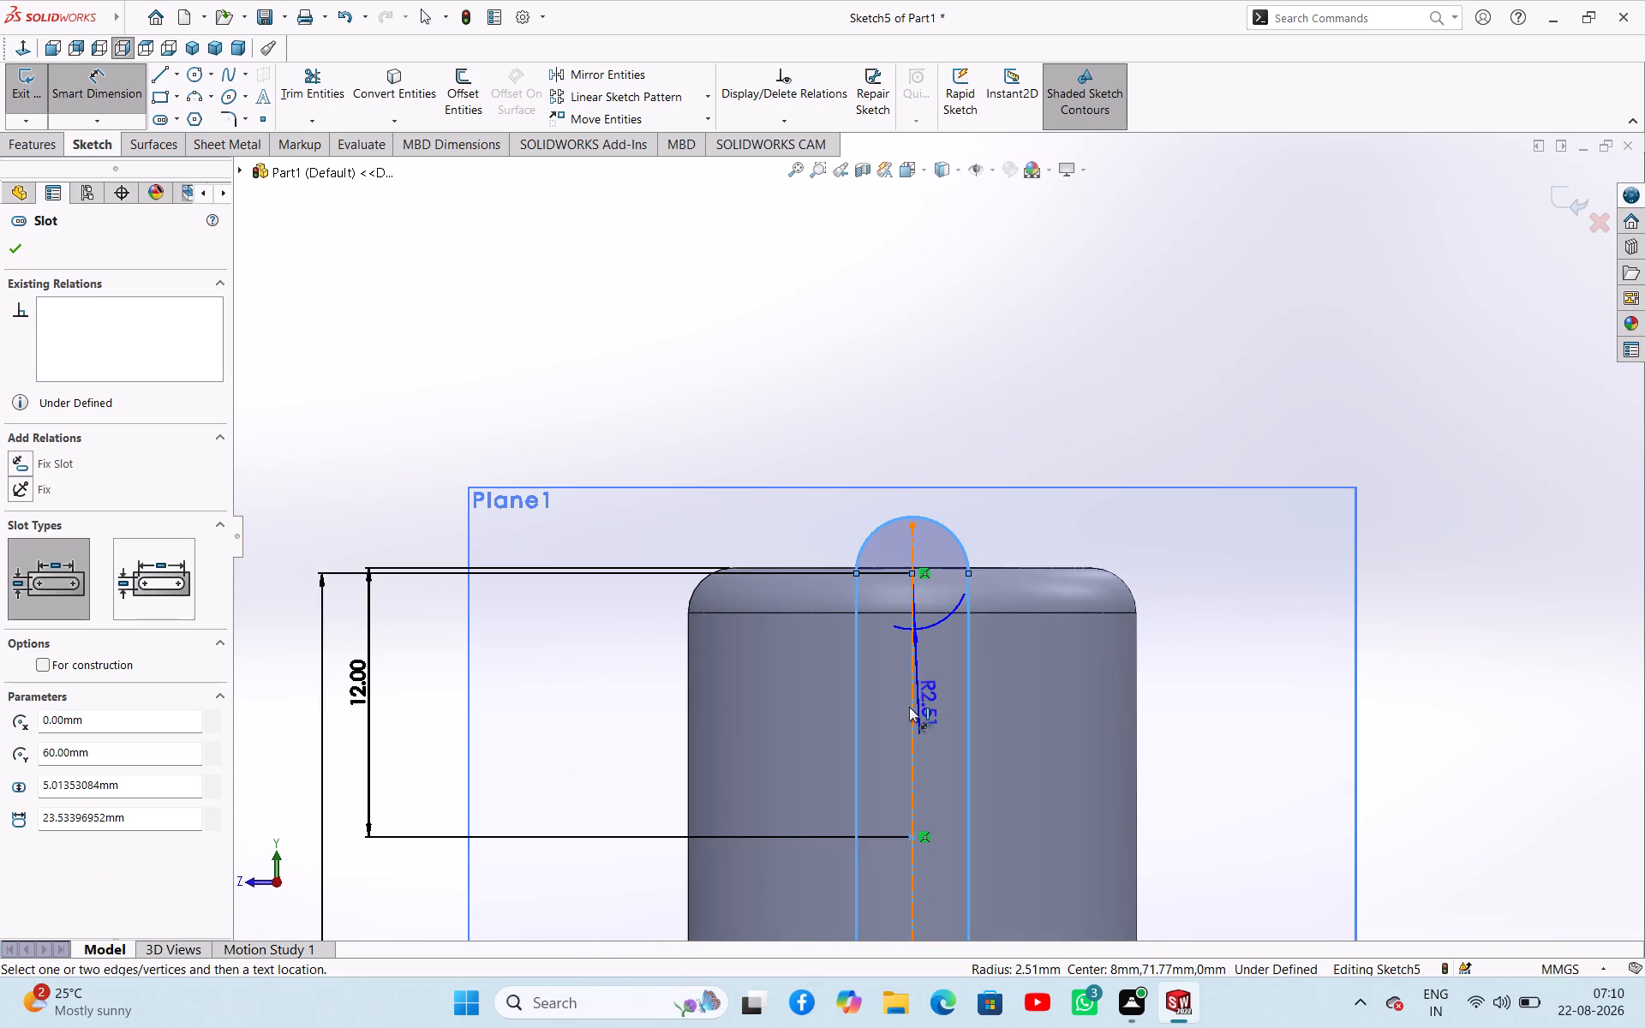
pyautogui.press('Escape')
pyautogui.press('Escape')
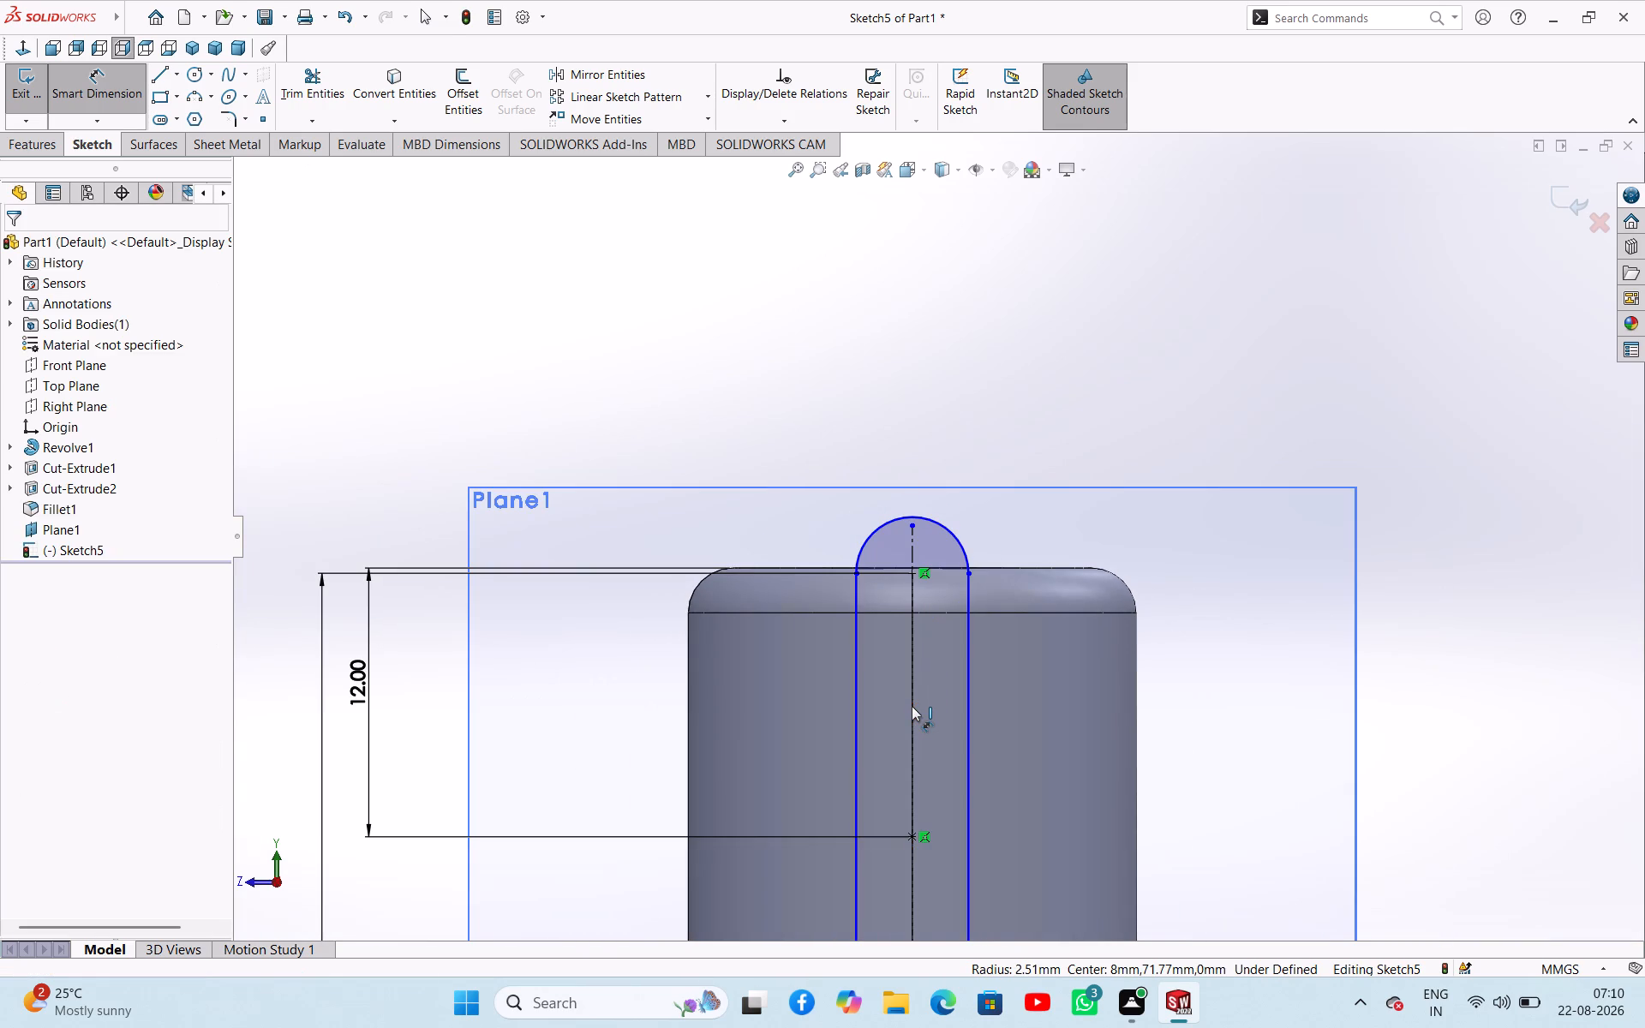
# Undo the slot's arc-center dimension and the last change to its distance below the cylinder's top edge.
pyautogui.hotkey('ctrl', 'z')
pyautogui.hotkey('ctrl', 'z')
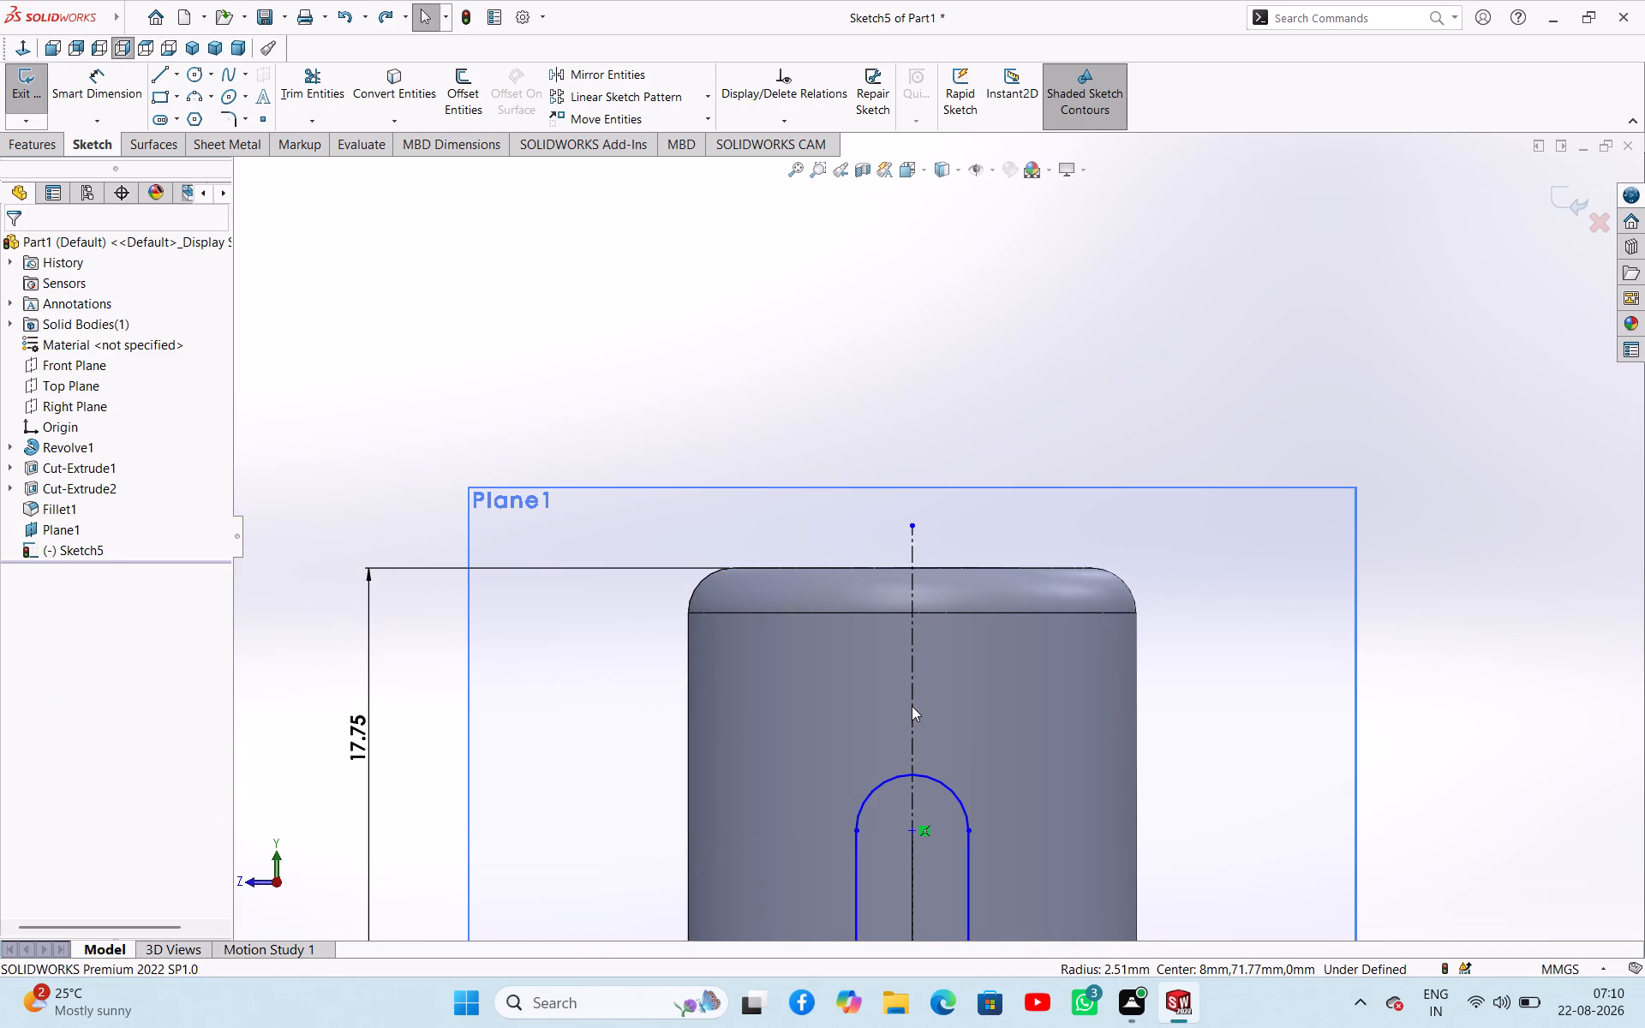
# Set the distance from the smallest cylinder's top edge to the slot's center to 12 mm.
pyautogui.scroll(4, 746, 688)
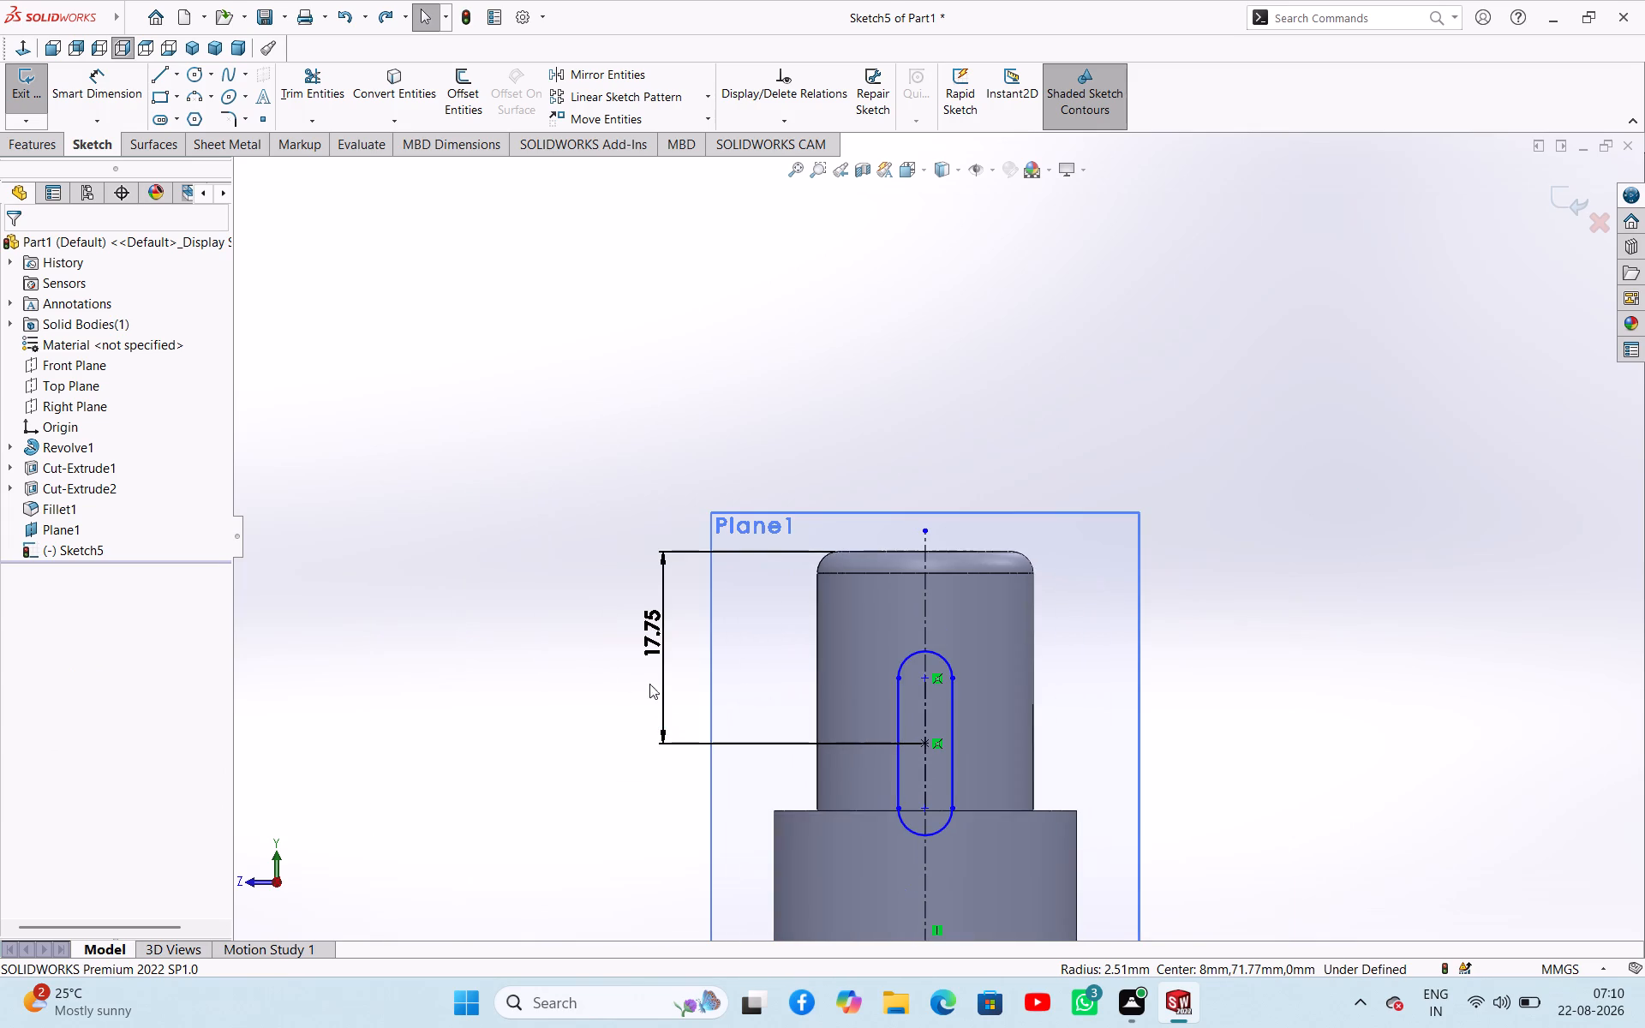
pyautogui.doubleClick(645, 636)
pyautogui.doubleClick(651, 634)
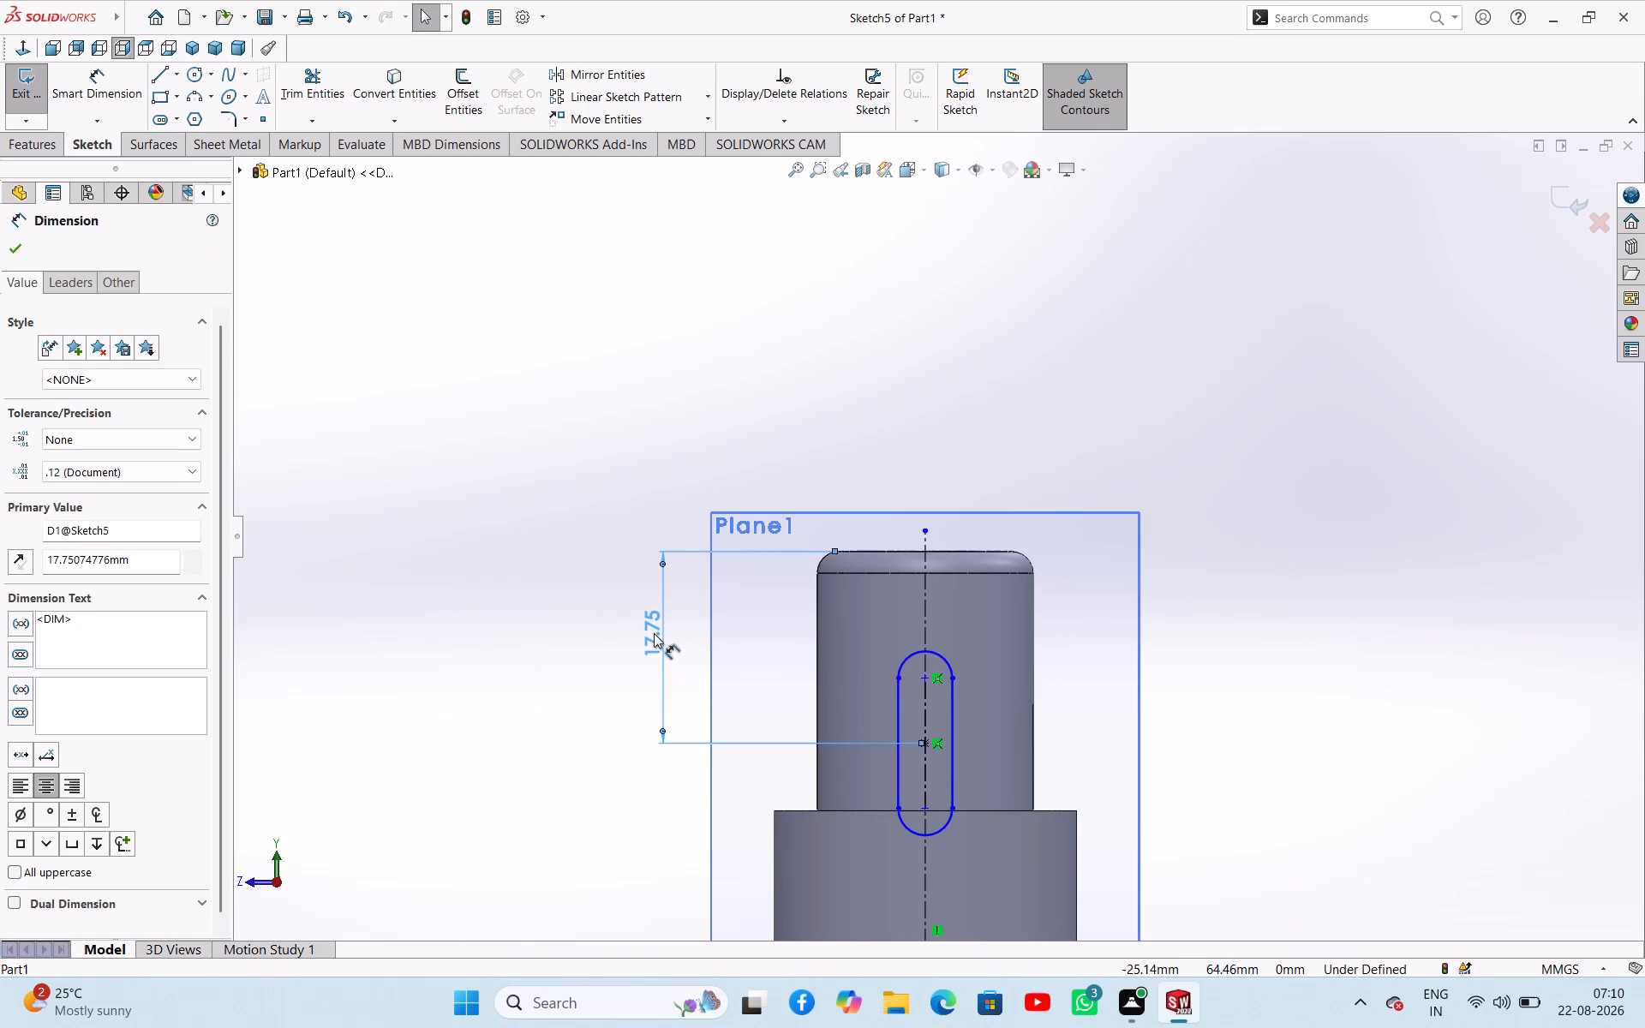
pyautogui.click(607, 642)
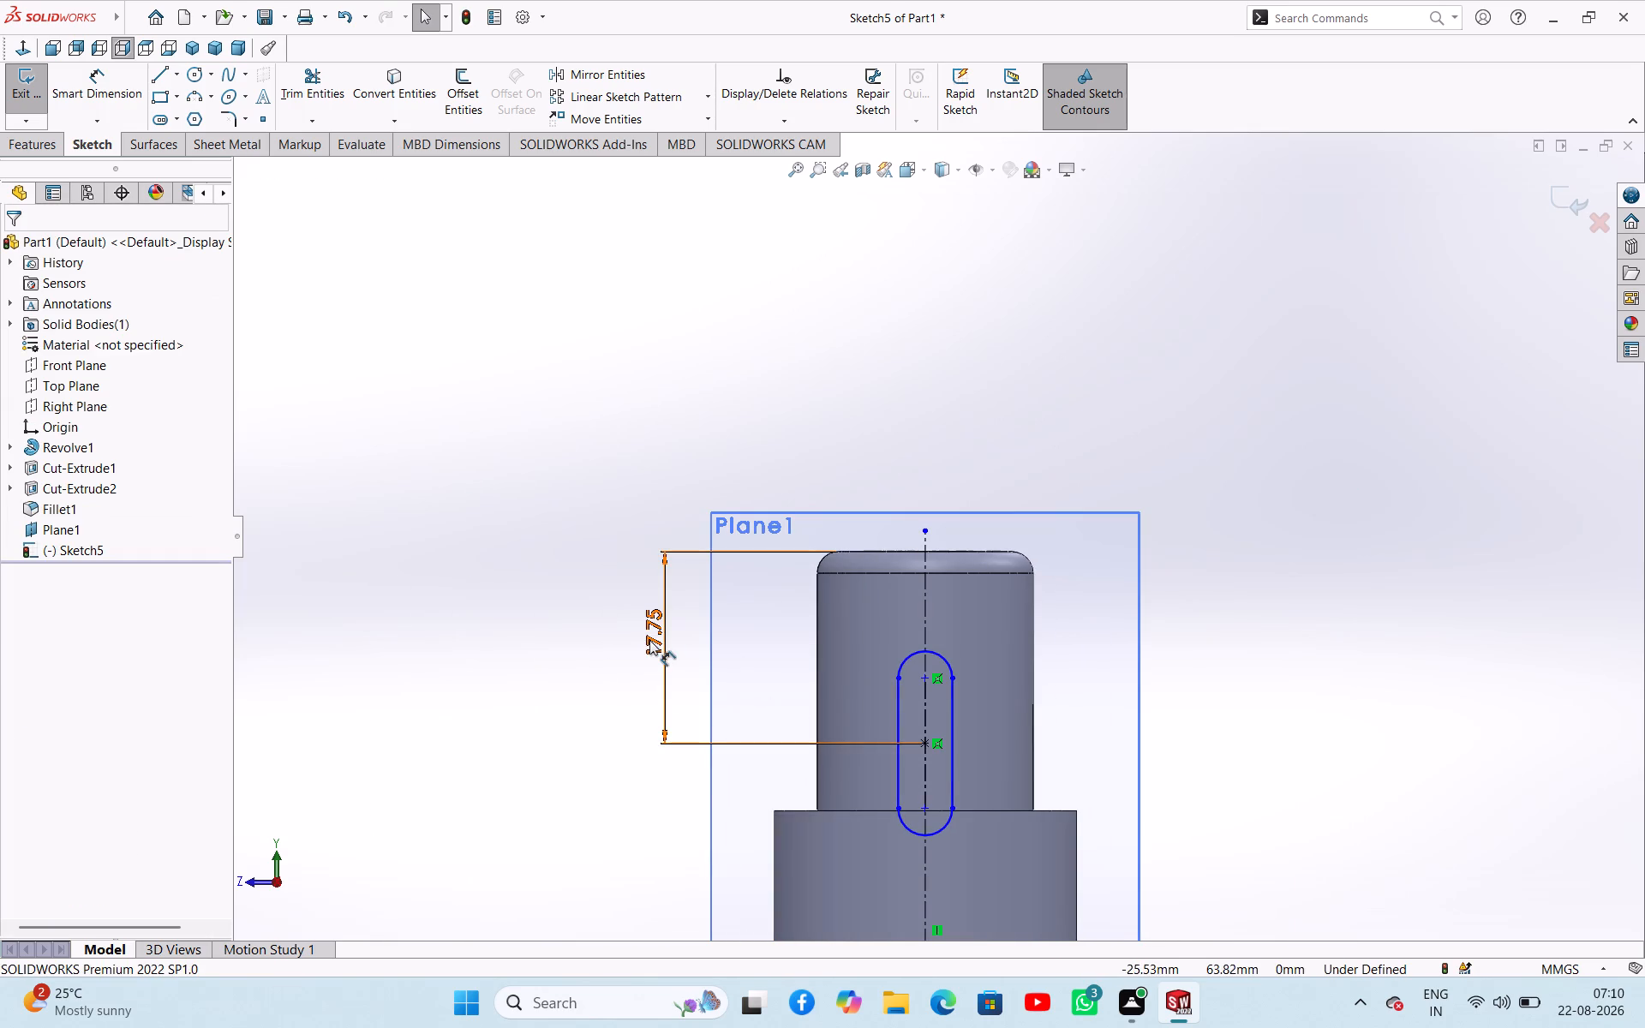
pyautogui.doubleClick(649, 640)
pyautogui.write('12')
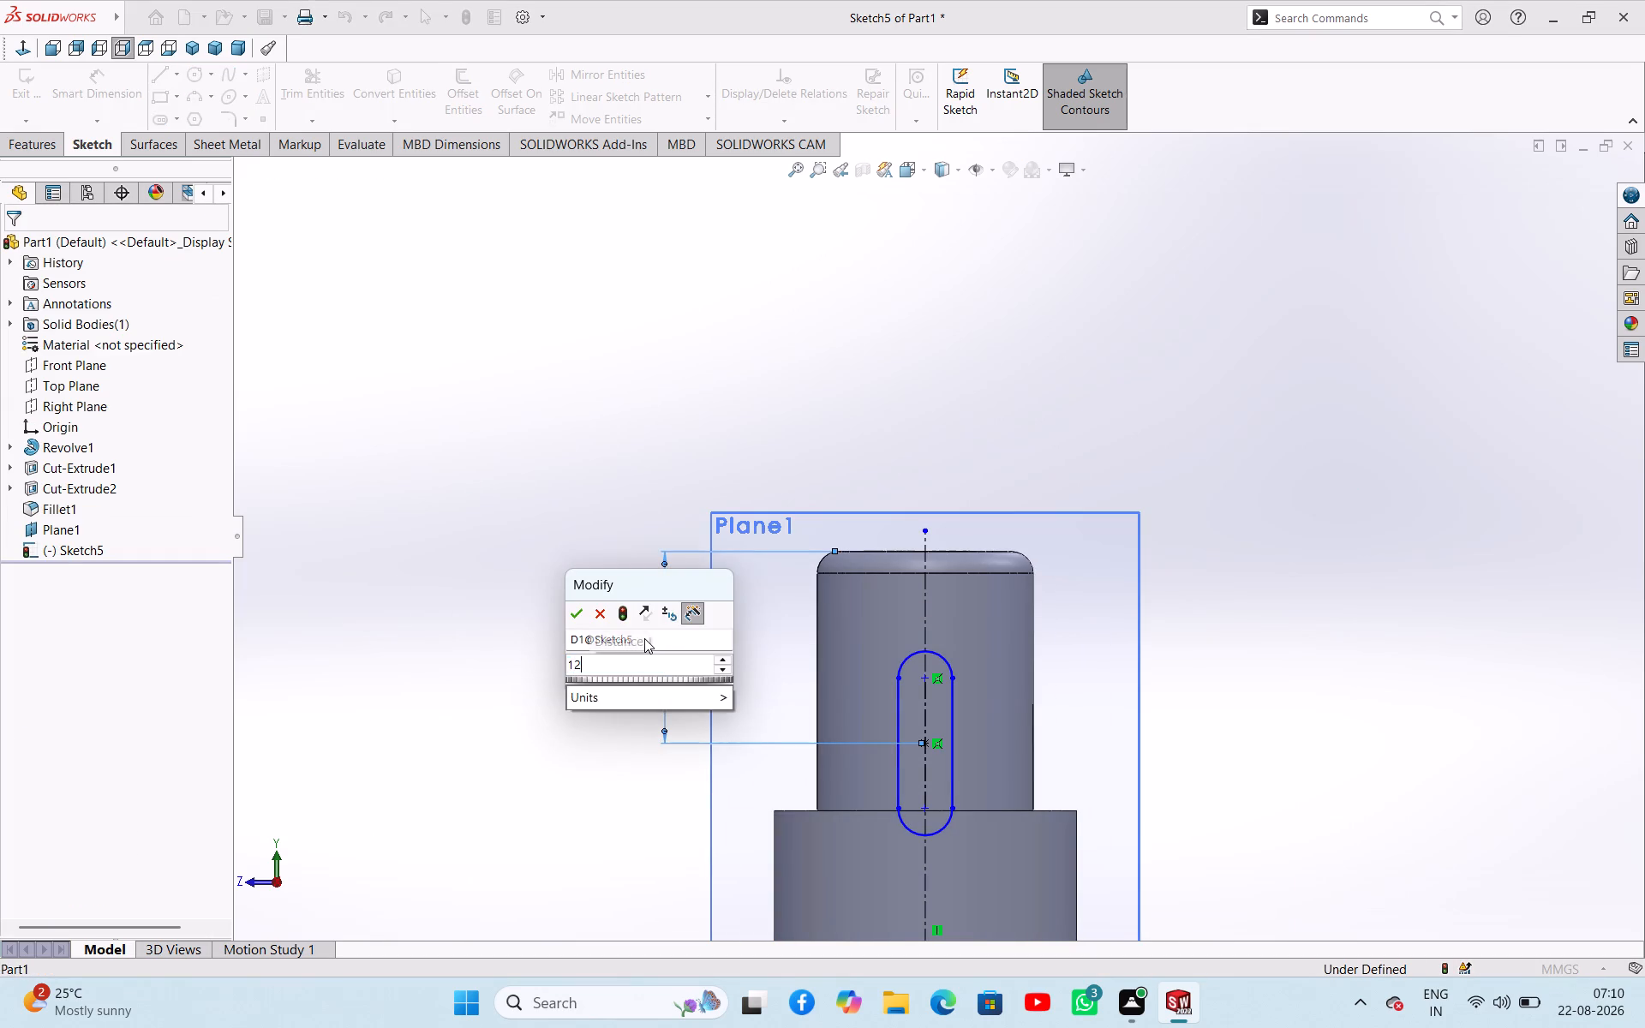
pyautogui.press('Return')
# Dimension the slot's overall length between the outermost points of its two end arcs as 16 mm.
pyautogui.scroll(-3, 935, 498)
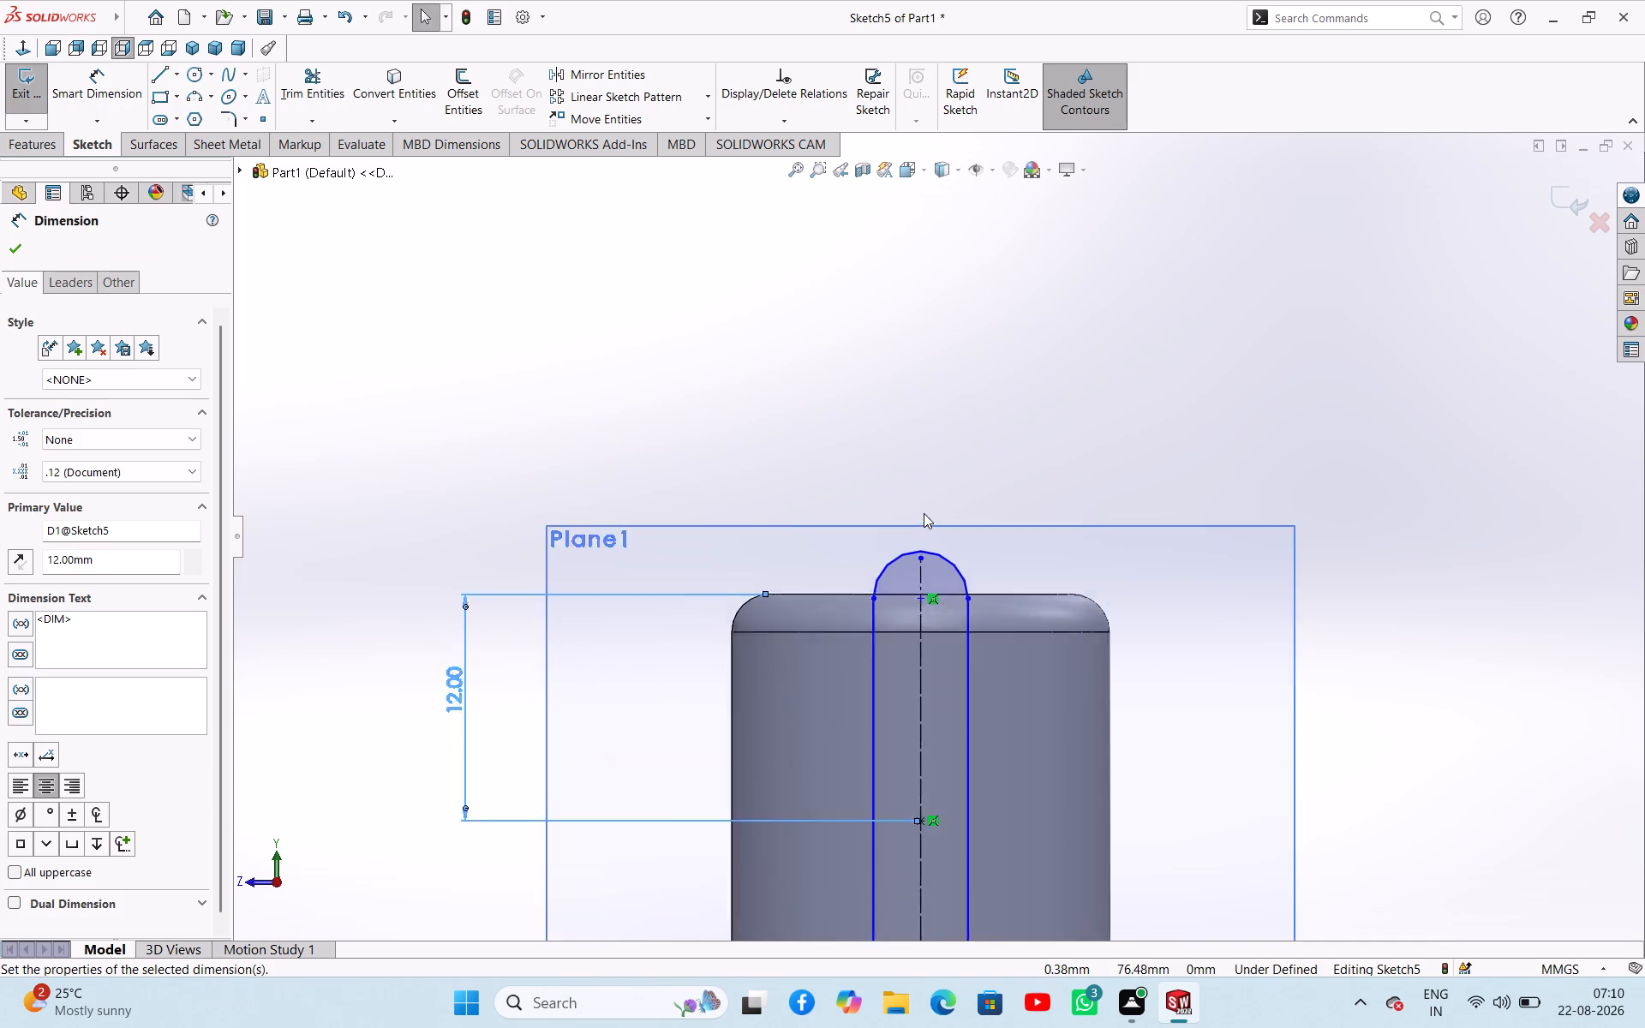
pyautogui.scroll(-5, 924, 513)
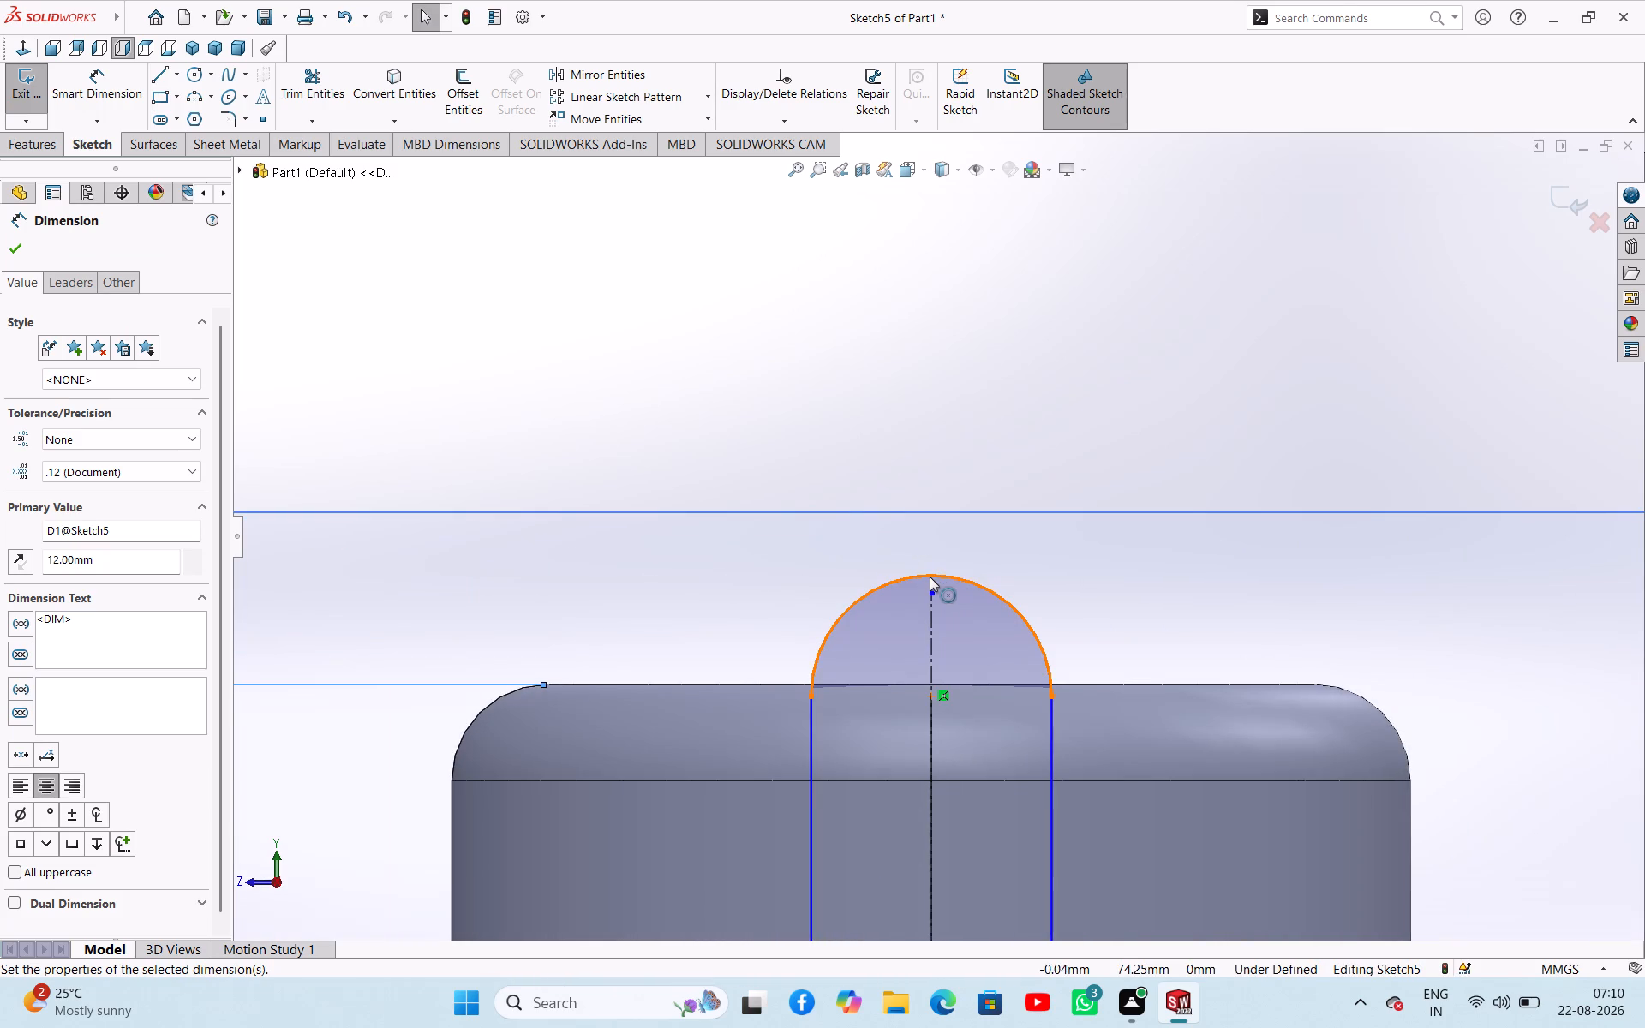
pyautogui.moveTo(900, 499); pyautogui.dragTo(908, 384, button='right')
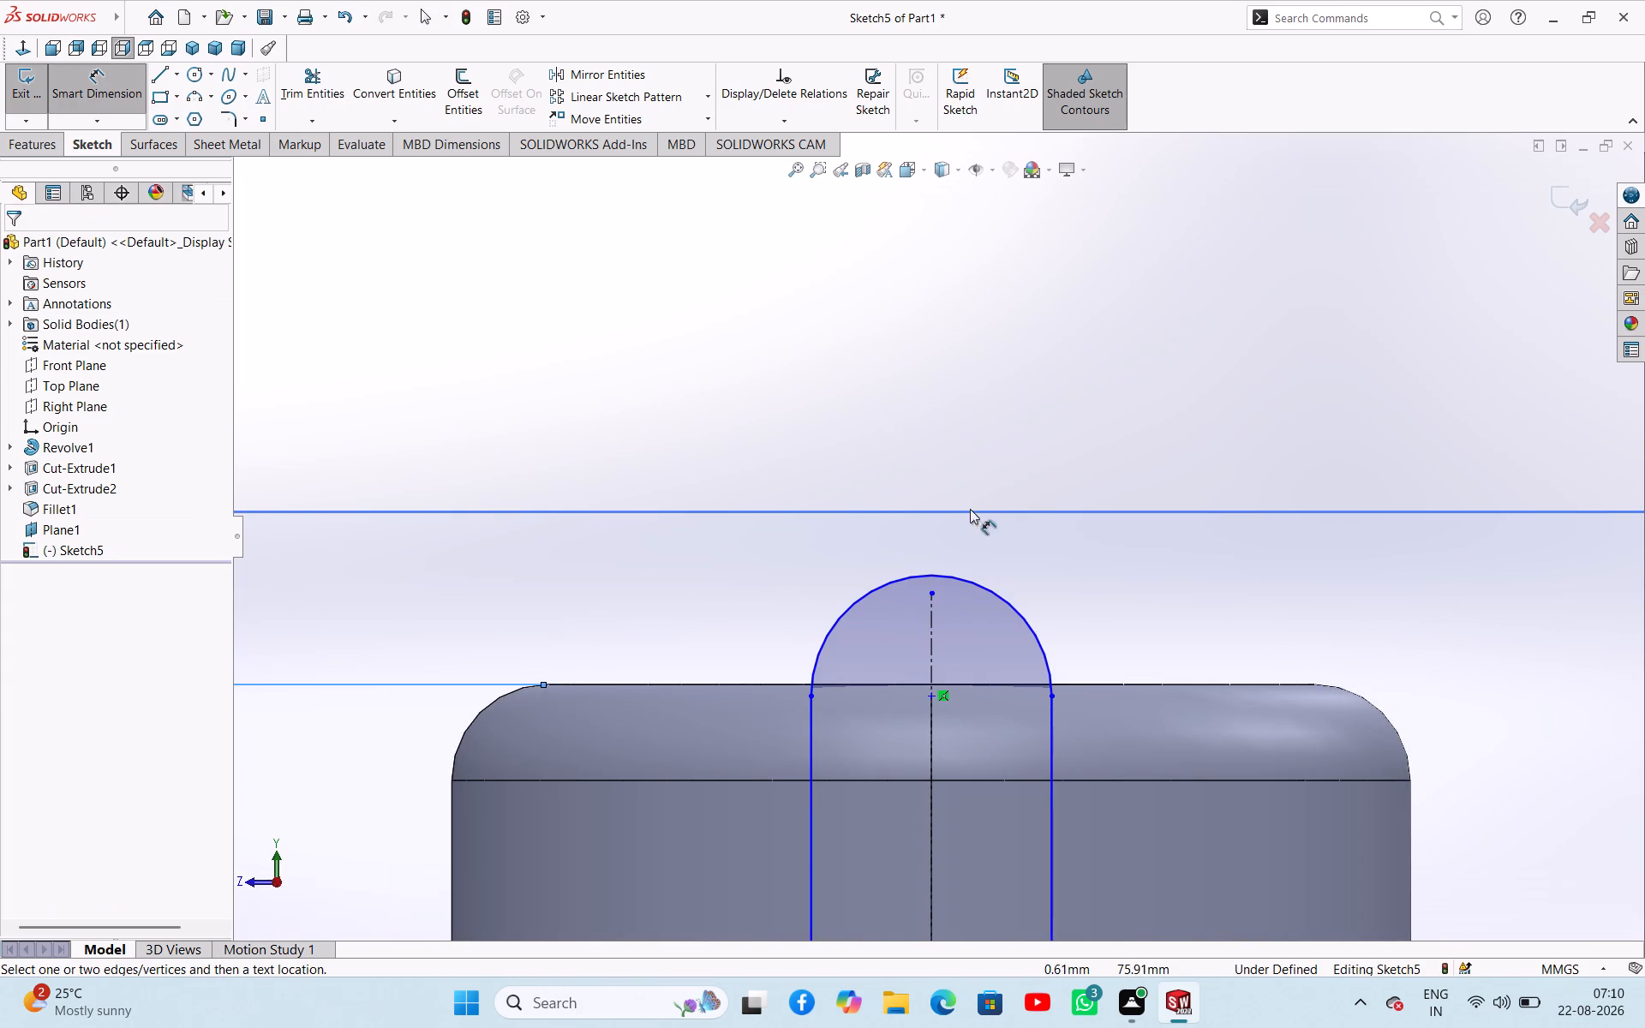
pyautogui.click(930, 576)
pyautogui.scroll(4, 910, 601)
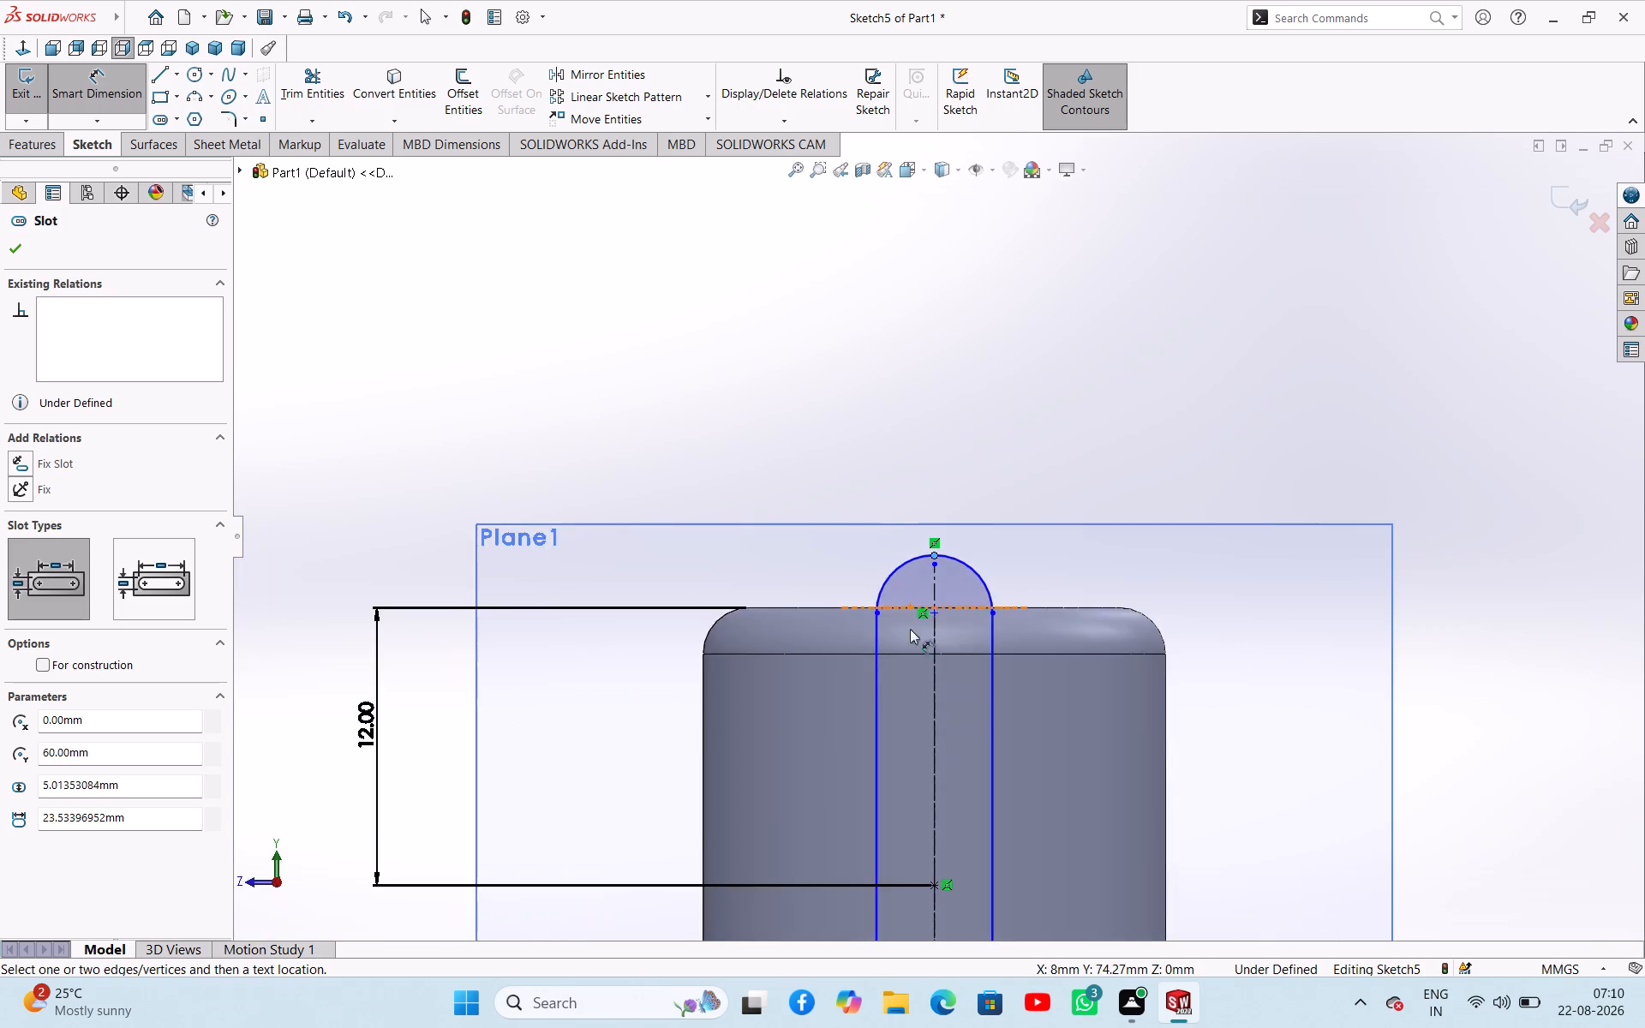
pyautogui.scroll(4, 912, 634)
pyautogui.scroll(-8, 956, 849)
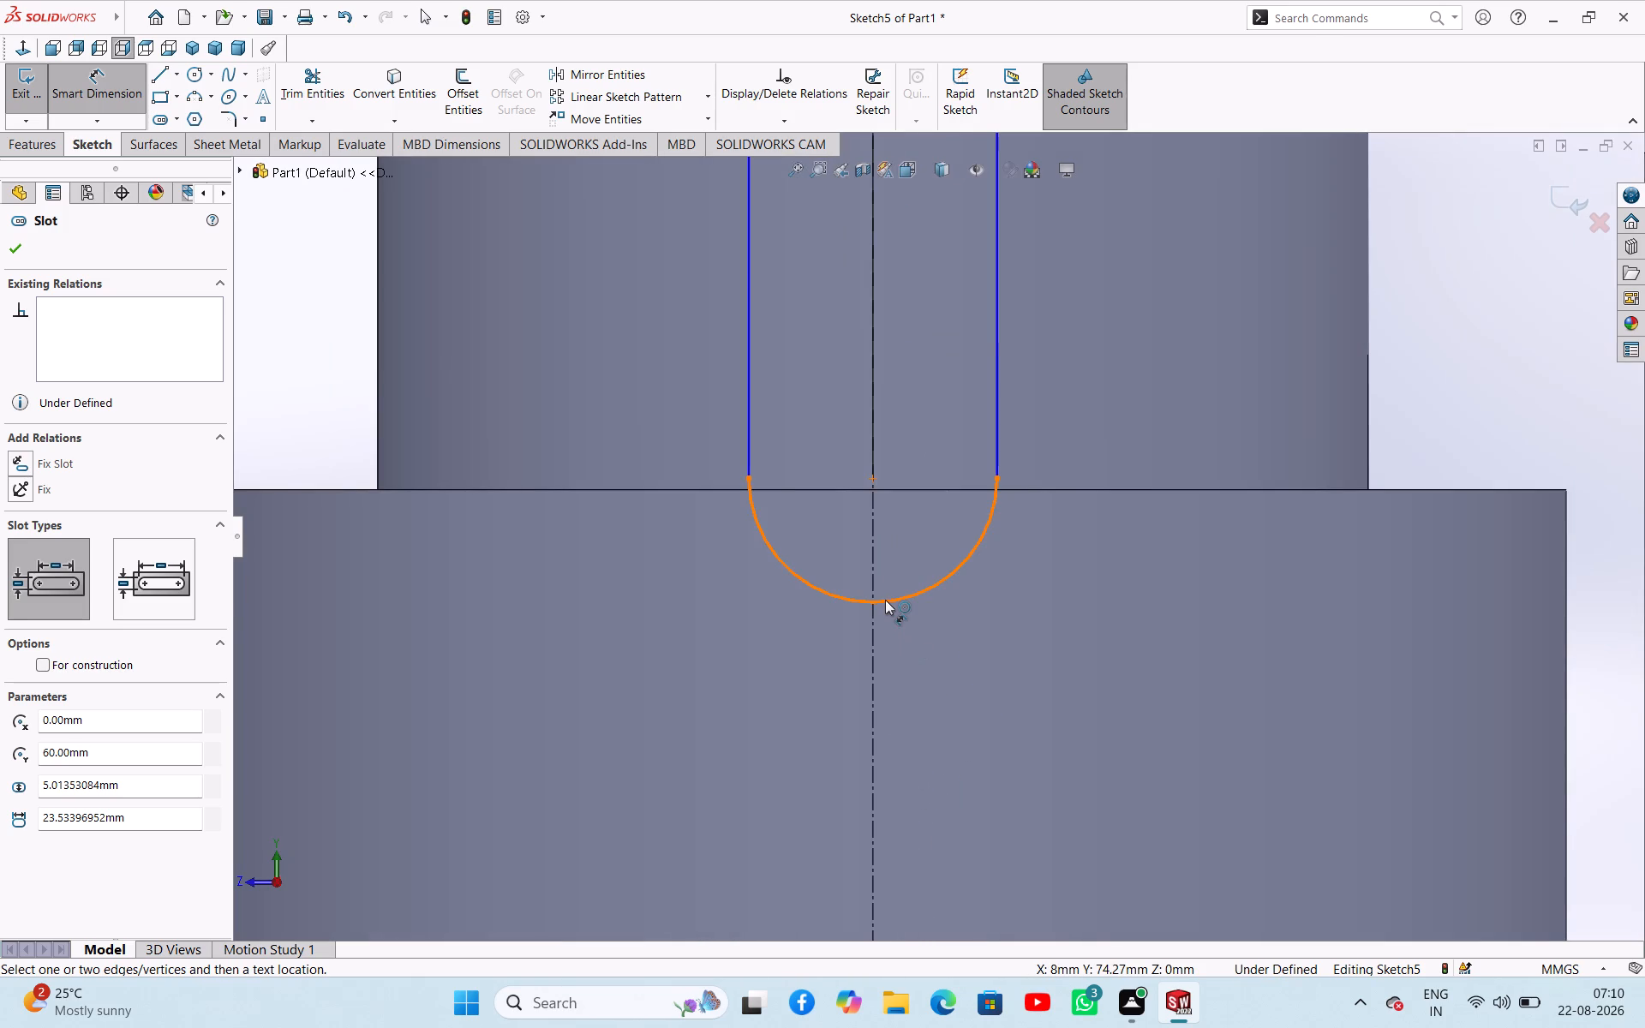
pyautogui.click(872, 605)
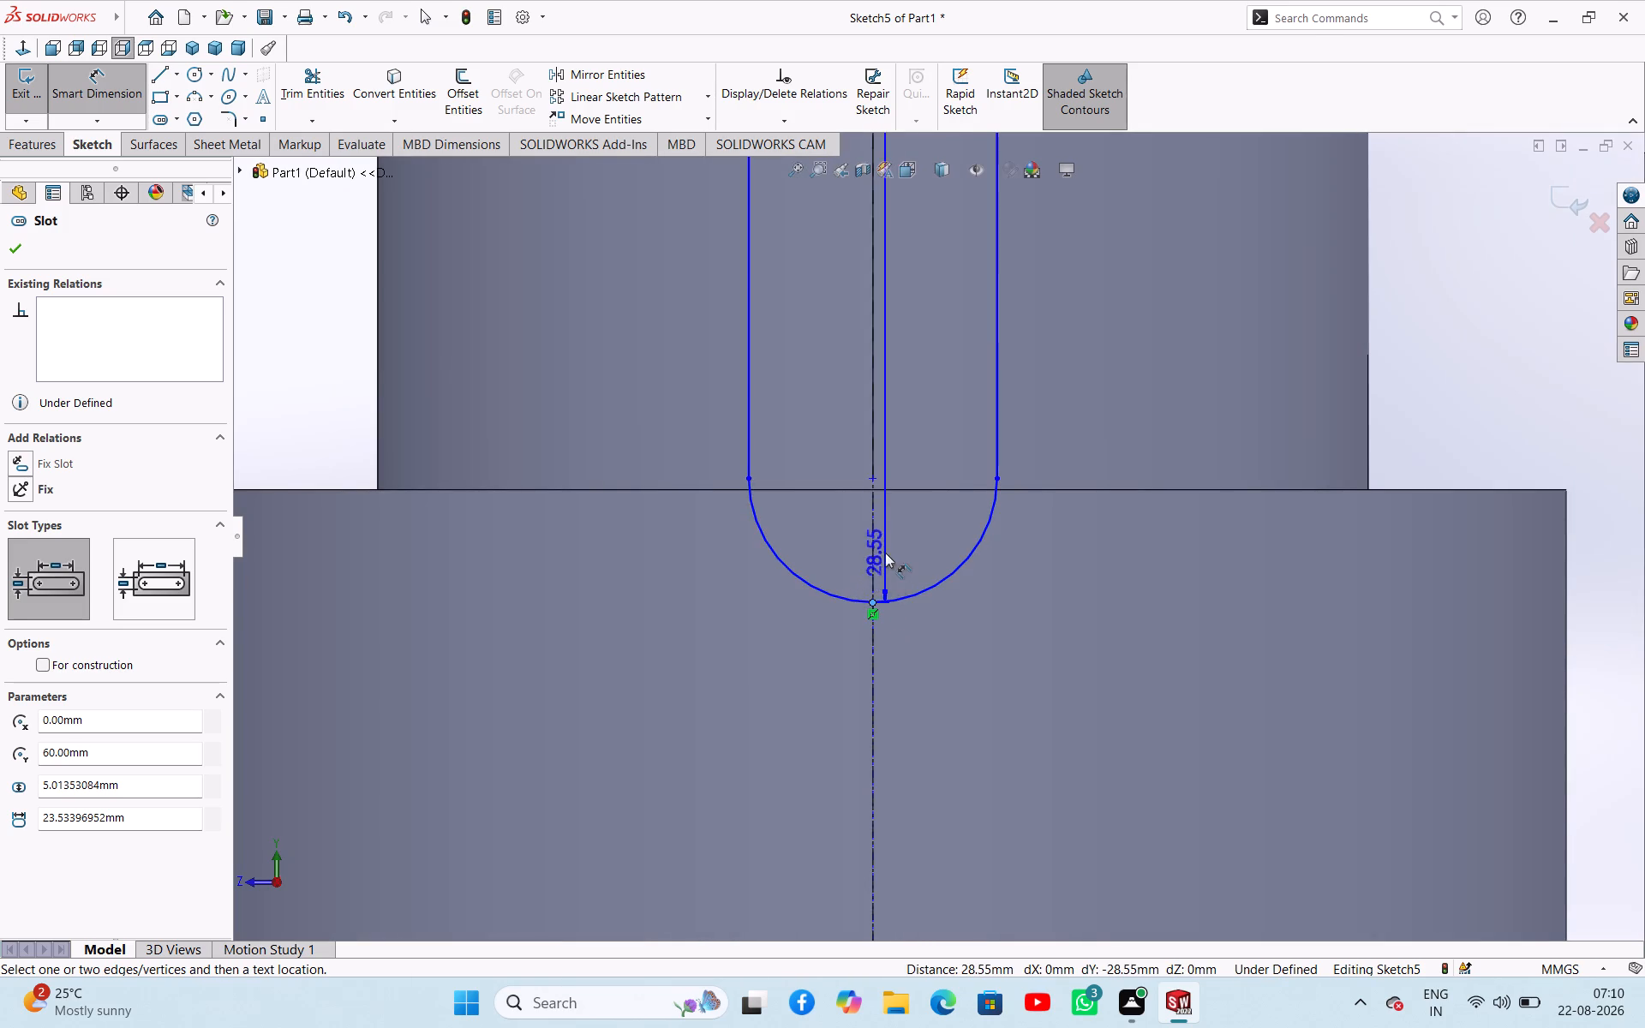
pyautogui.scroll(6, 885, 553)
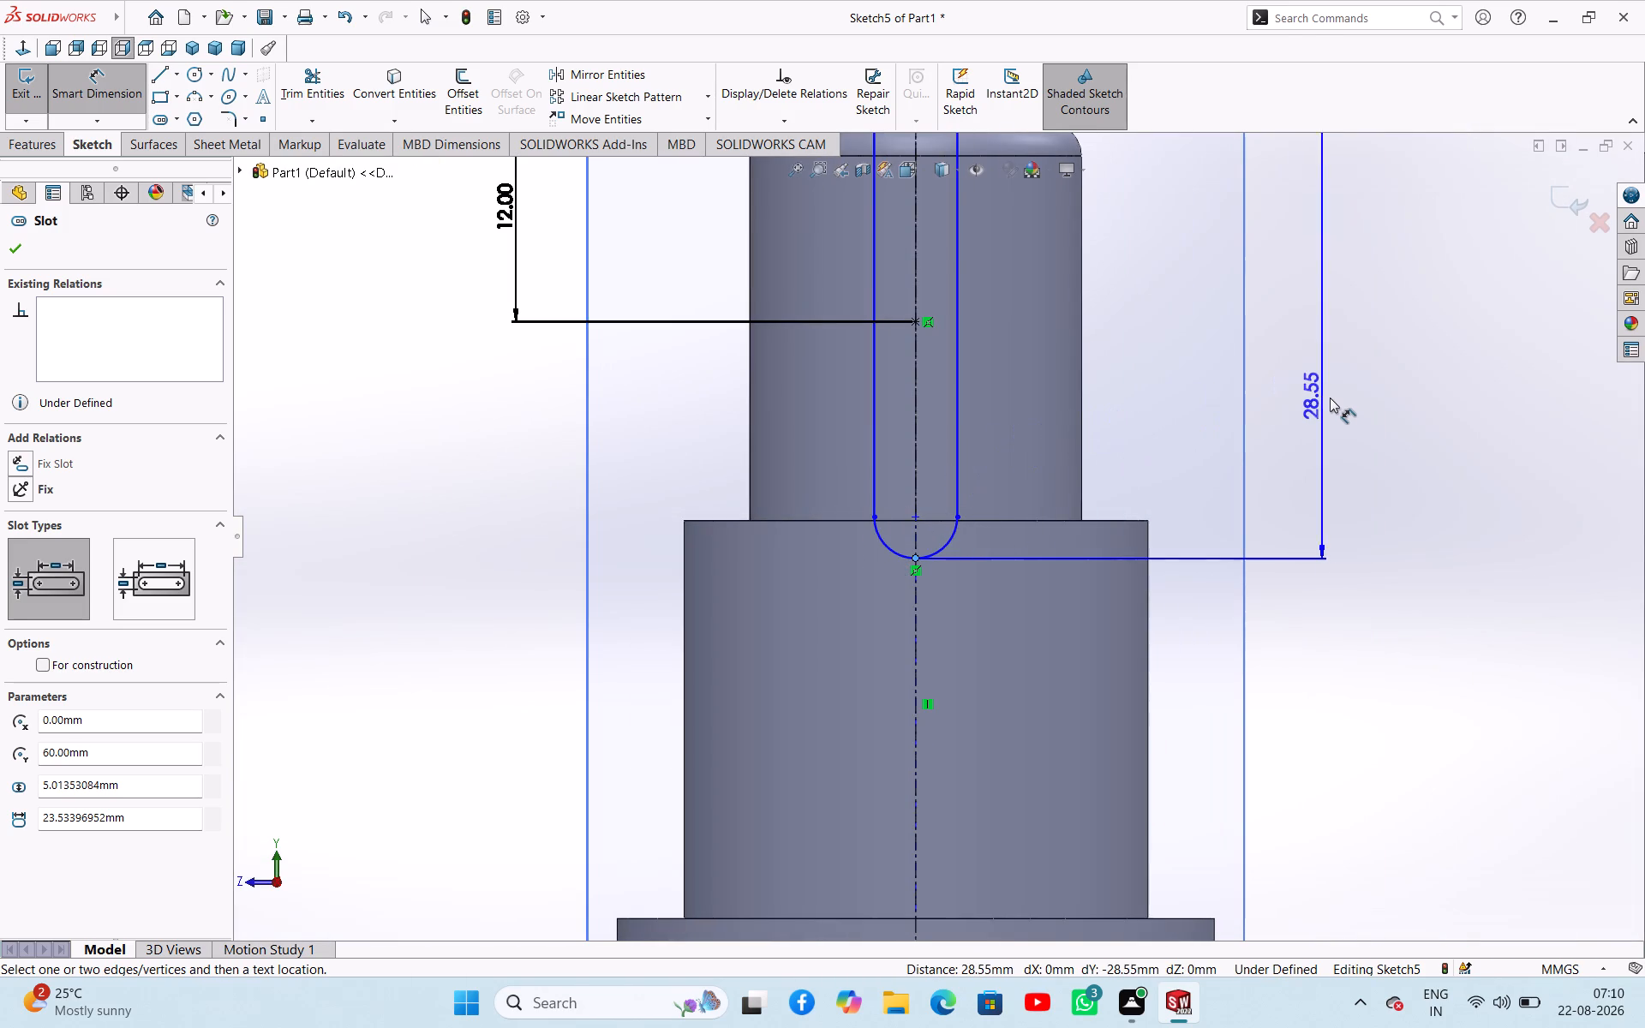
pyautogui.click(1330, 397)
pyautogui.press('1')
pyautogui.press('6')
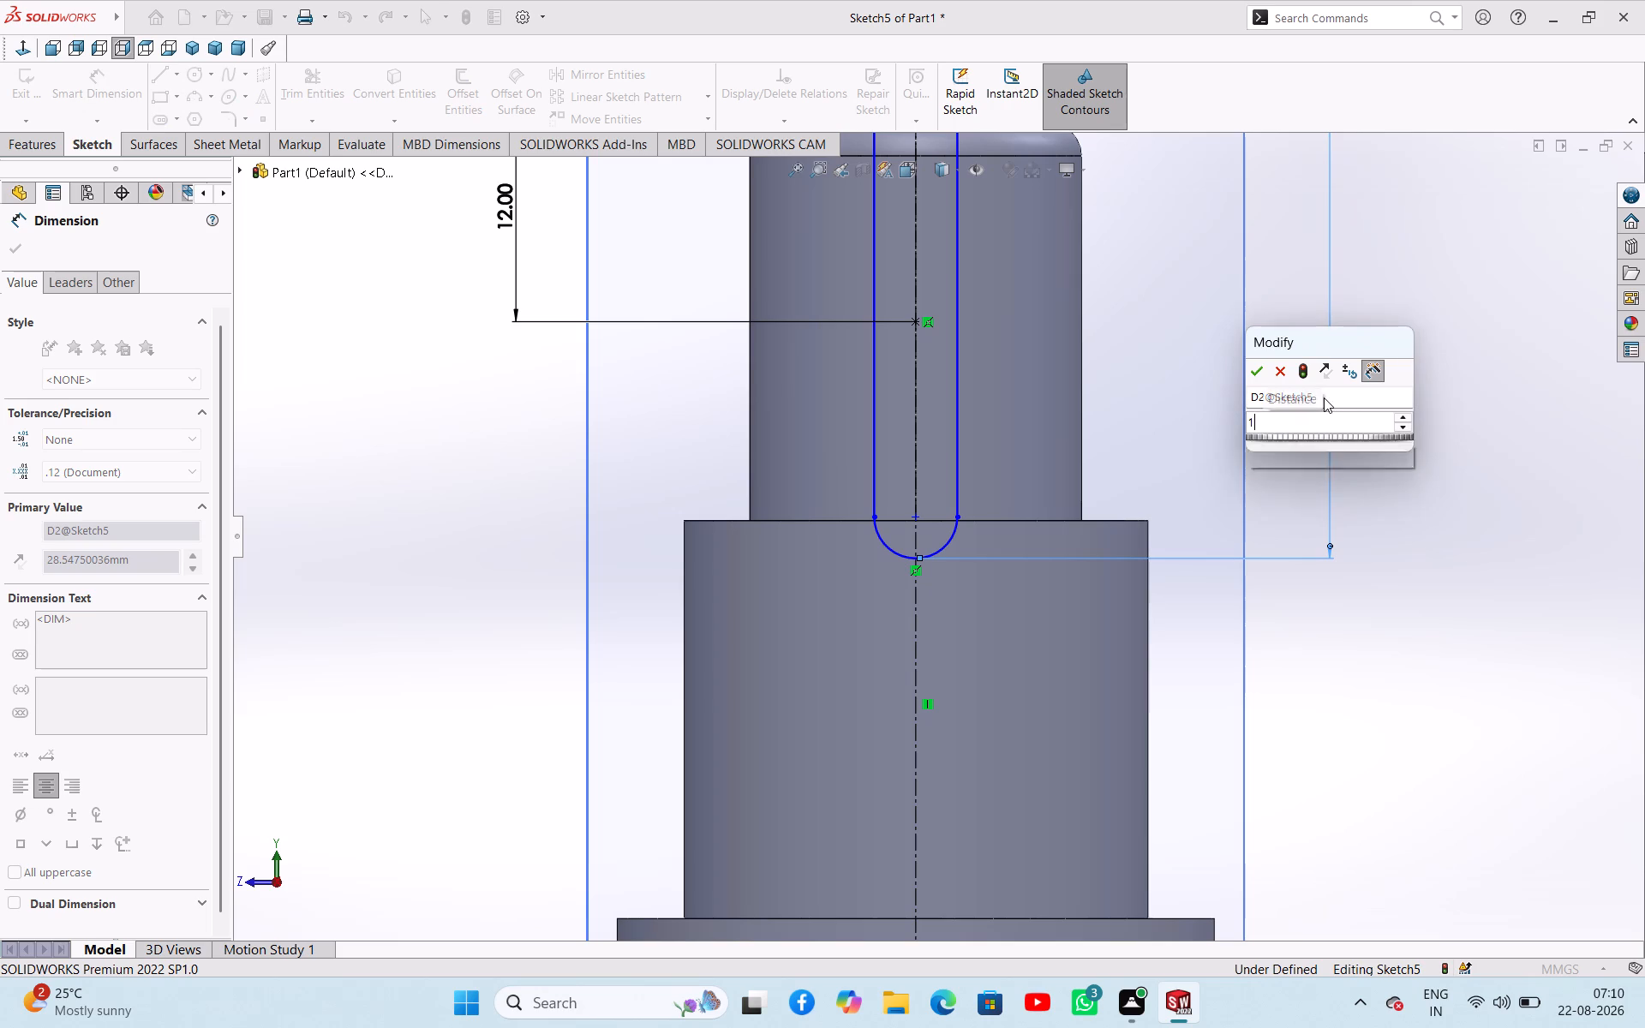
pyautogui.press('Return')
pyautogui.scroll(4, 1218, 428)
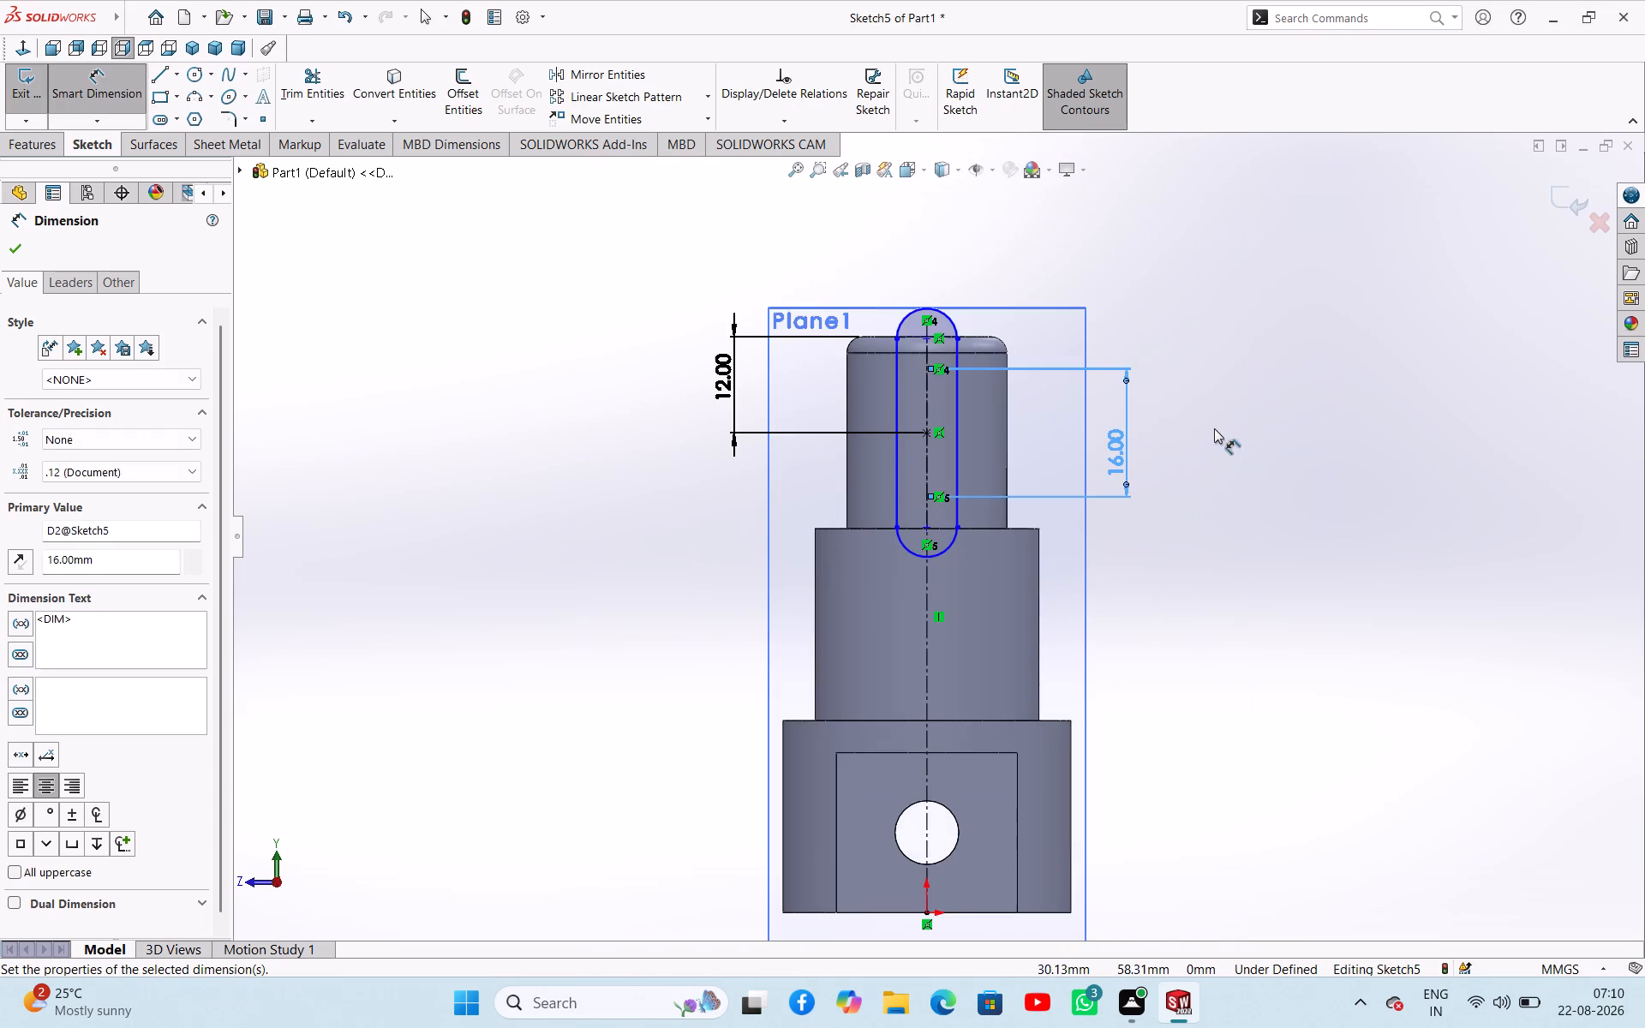
# Undo the slot's dimensions and the slot itself, back to the sketch with only the vertical centerline.
pyautogui.scroll(-5, 1010, 318)
pyautogui.scroll(5, 881, 823)
pyautogui.scroll(-1, 909, 660)
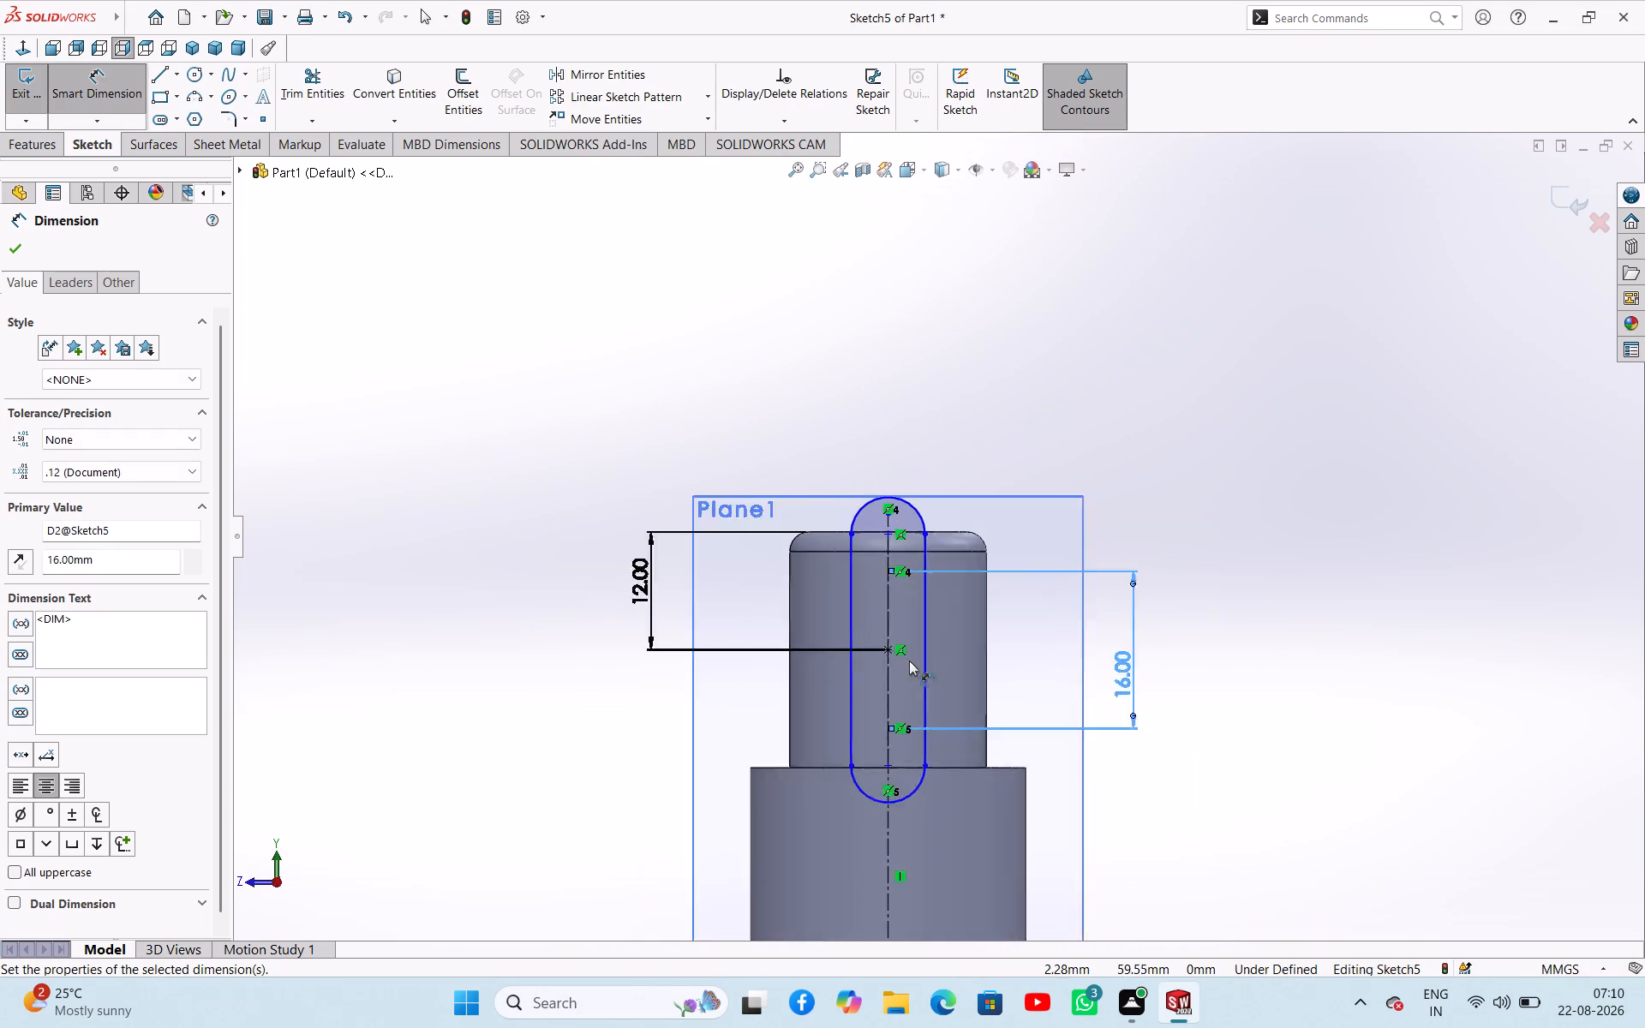
pyautogui.scroll(-3, 909, 660)
pyautogui.scroll(-3, 918, 490)
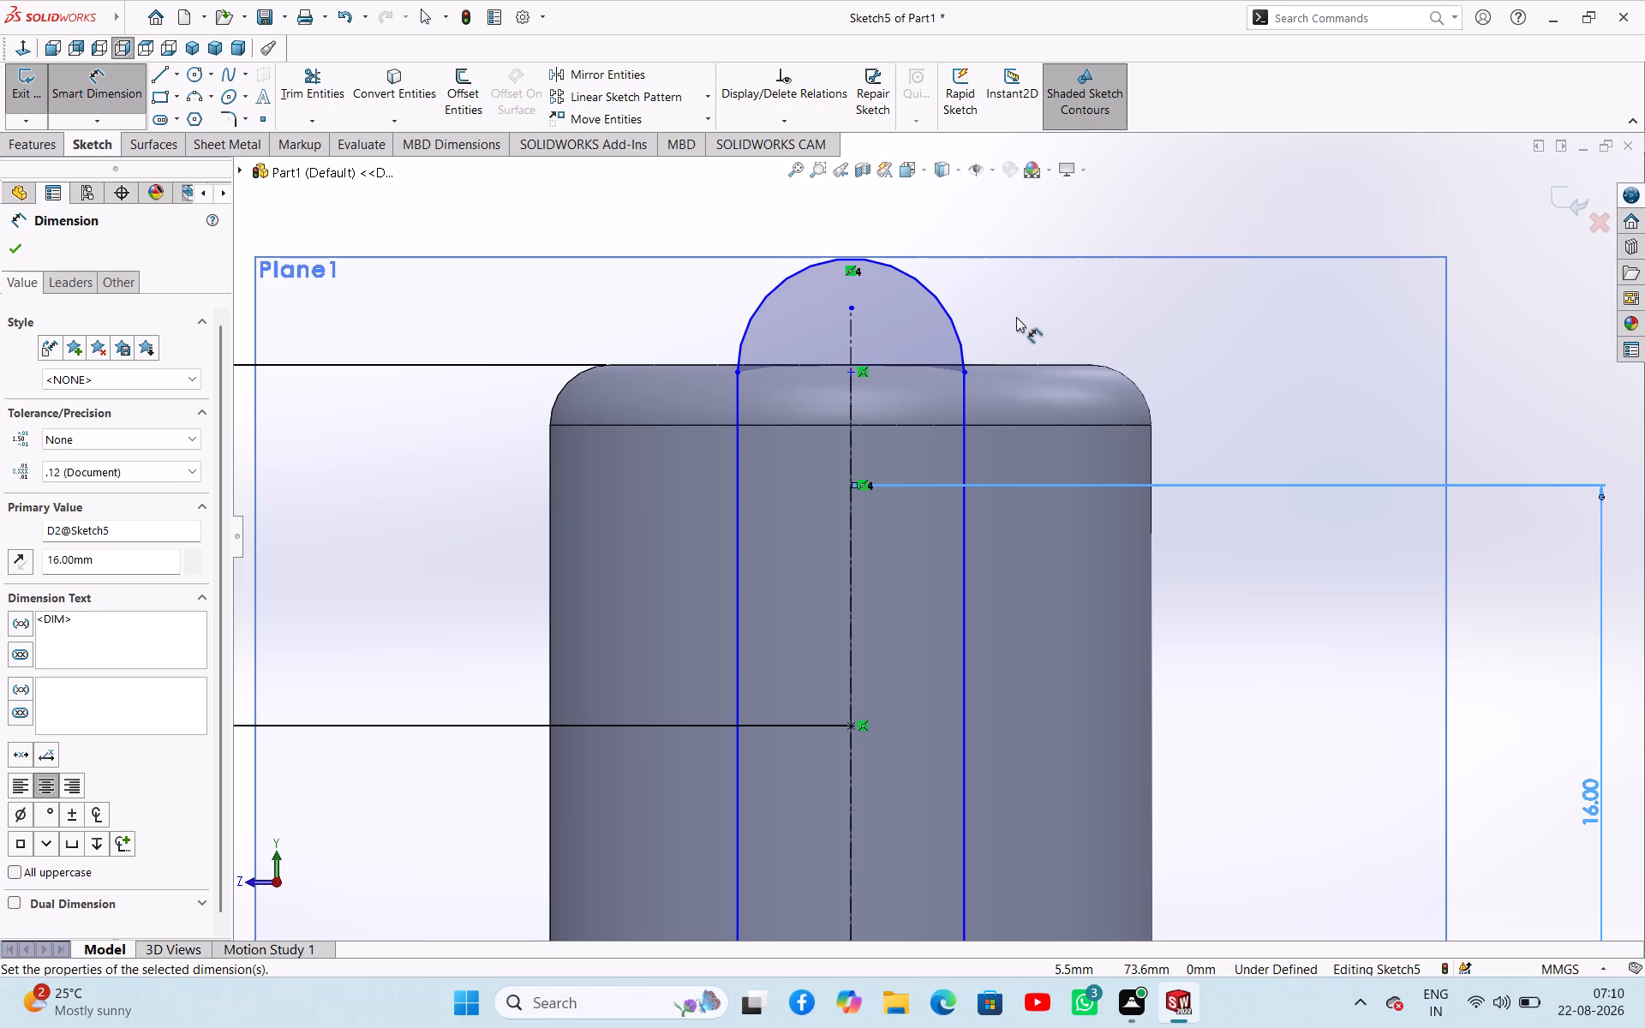
pyautogui.scroll(6, 1014, 317)
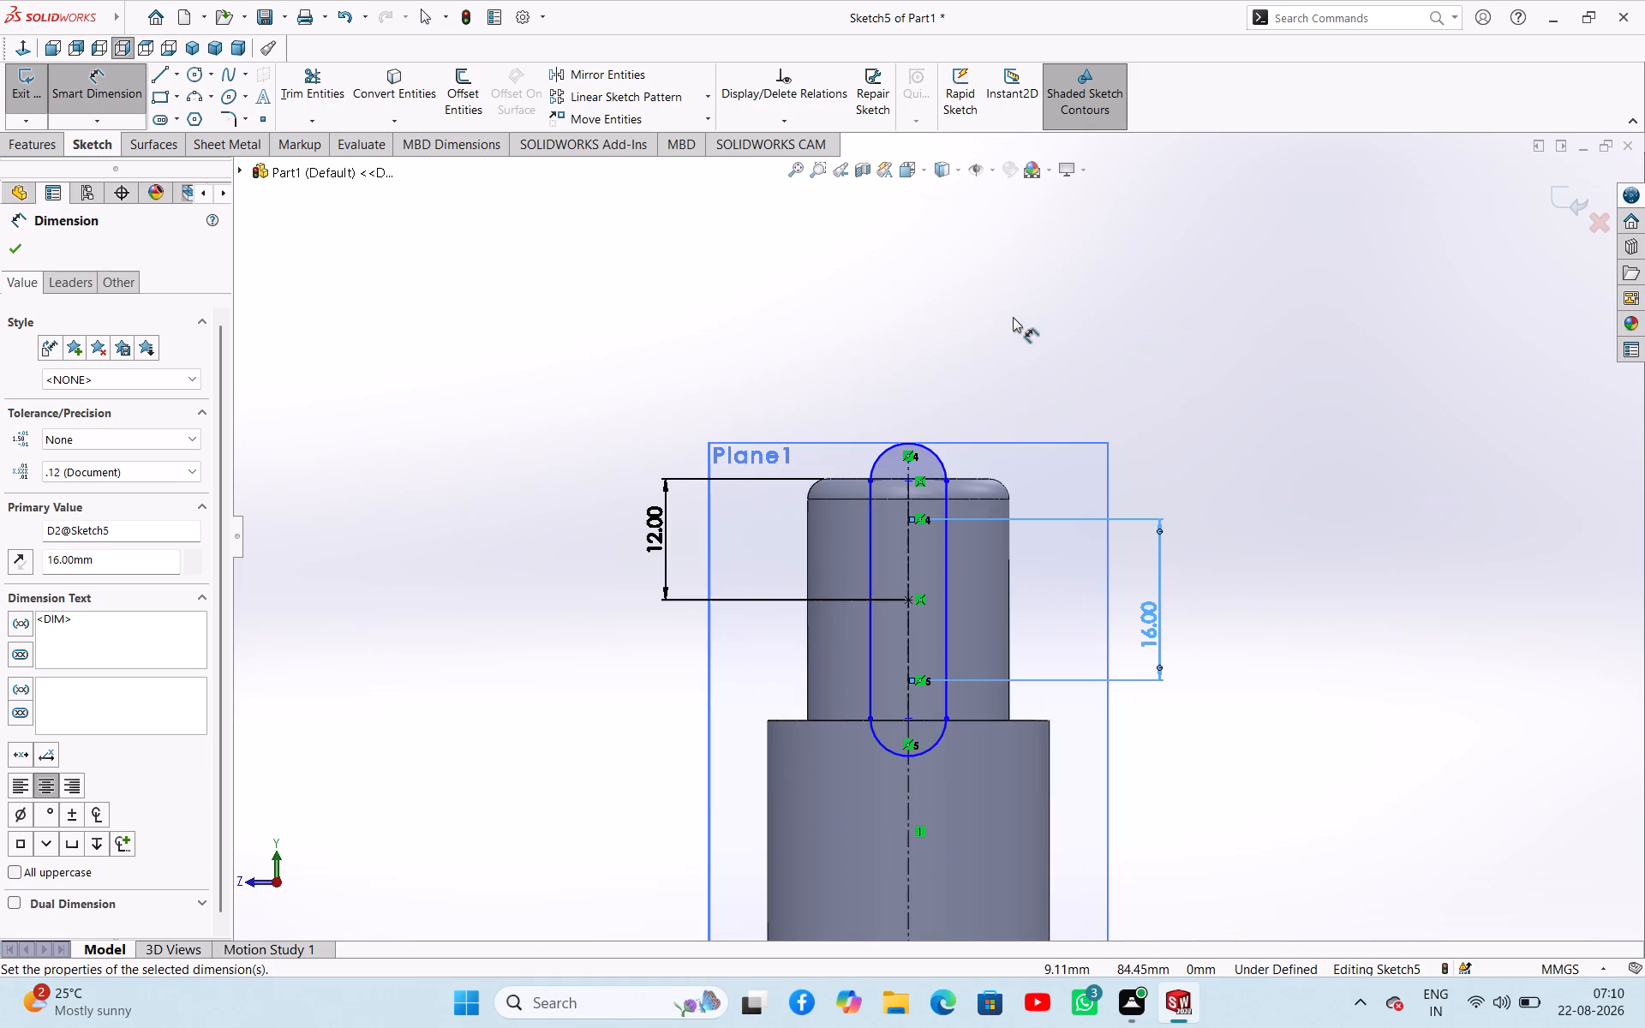
pyautogui.hotkey('ctrl', 'z')
pyautogui.hotkey('ctrl', 'z')
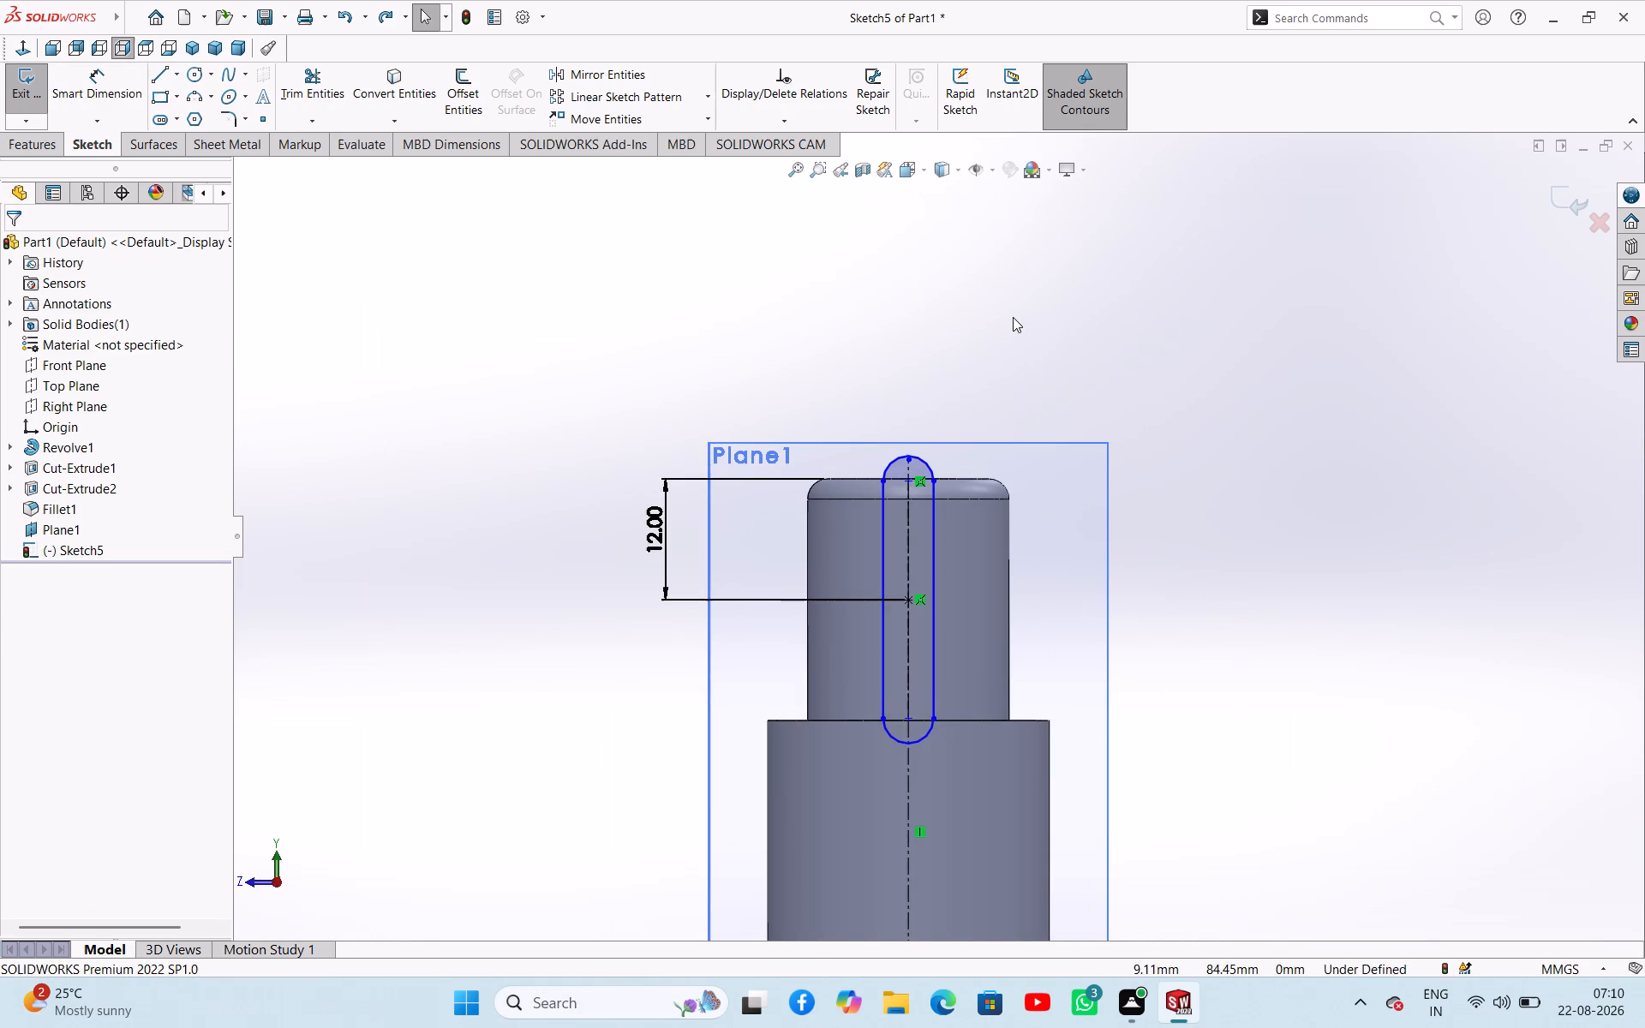
pyautogui.hotkey('ctrl', 'z')
pyautogui.hotkey('ctrl', 'z')
pyautogui.hotkey('ctrl', 'z')
pyautogui.hotkey('ctrl', 'z')
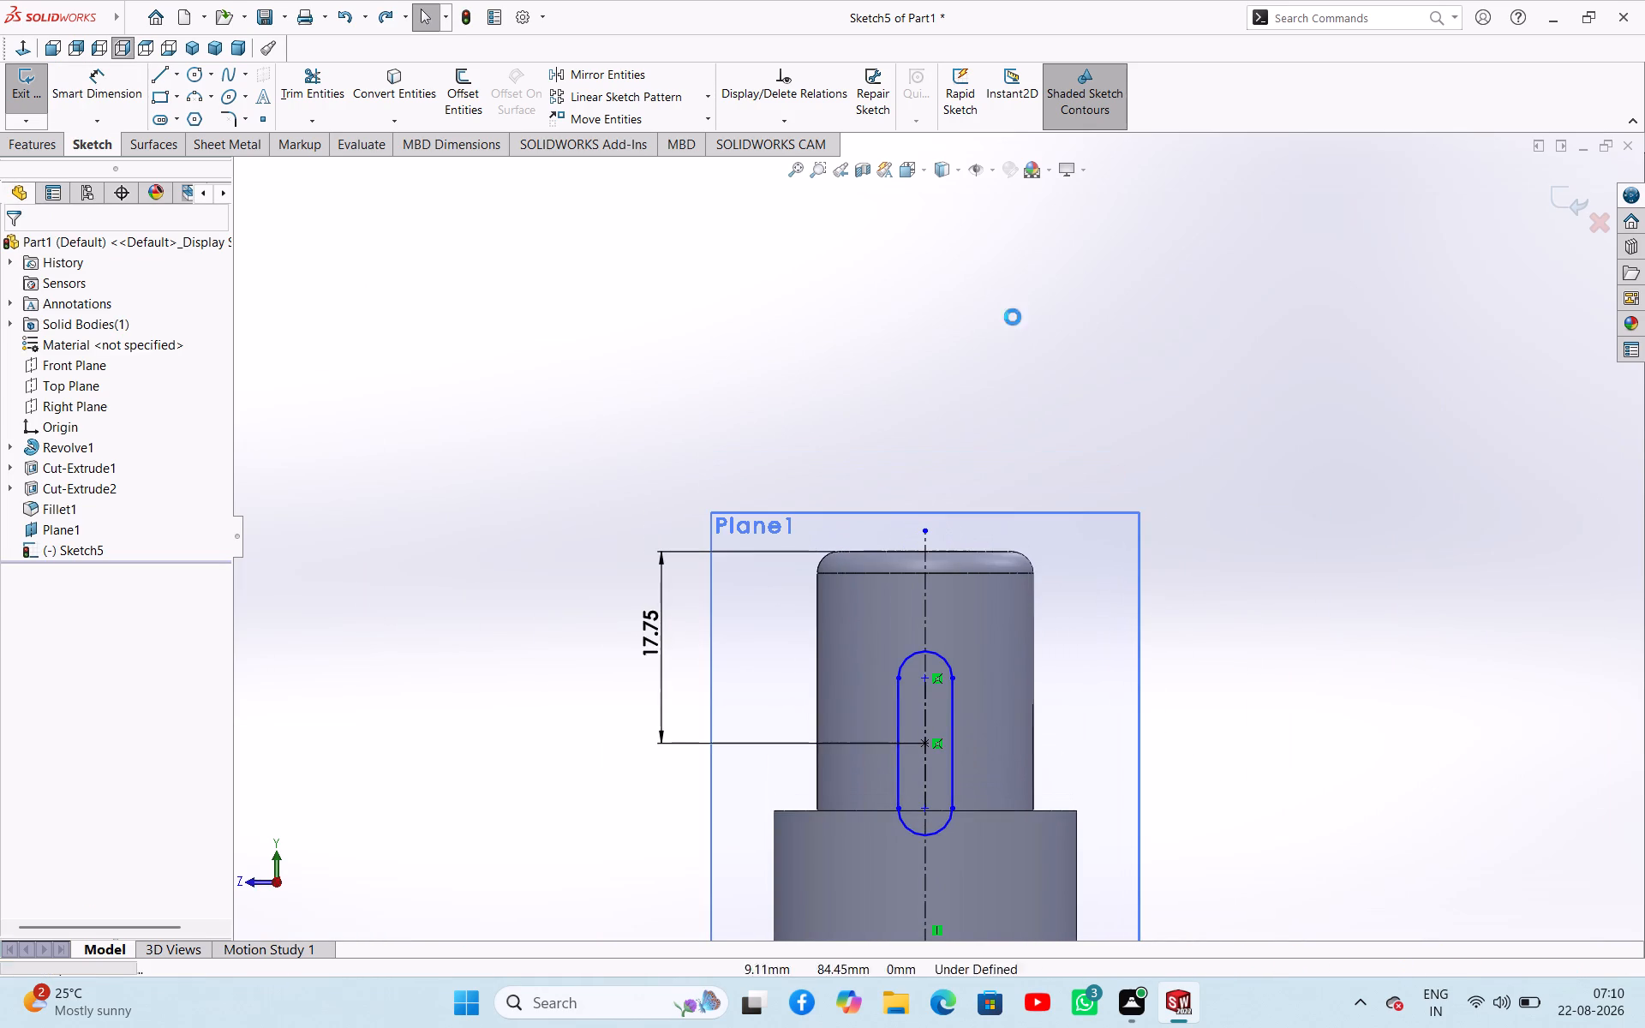
pyautogui.hotkey('ctrl', 'z')
pyautogui.hotkey('ctrl', 'z')
pyautogui.hotkey('ctrl', 'z')
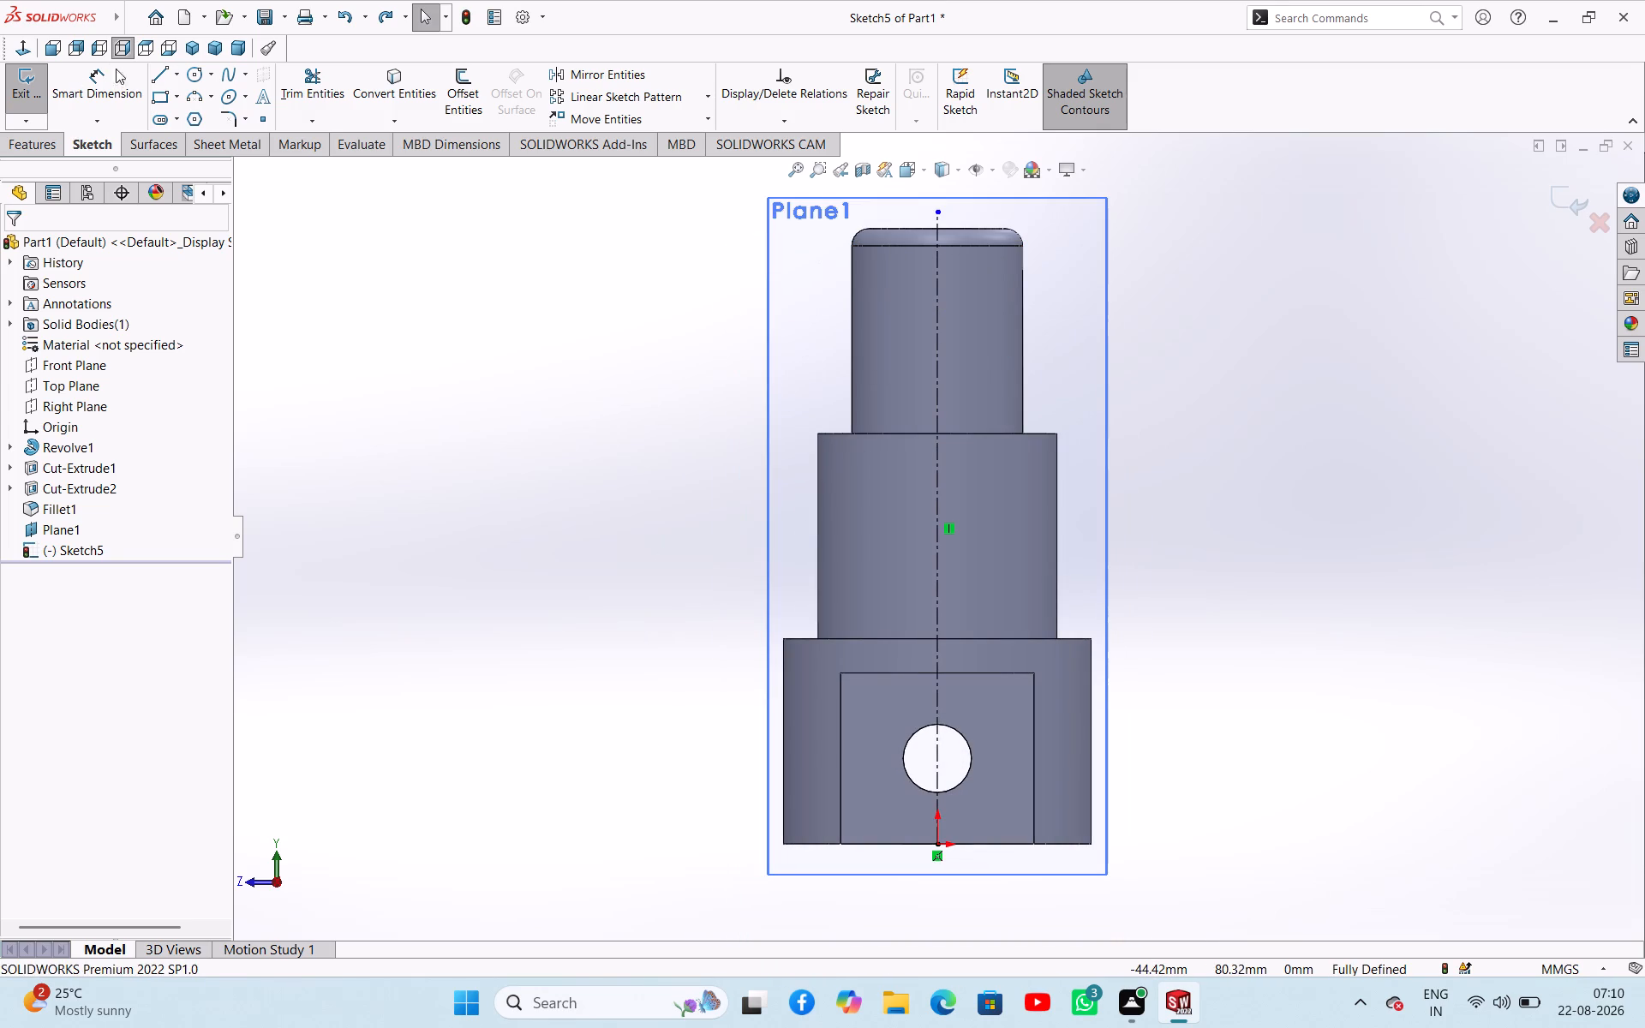
# Draw a horizontal construction line about 47 mm long across the smallest cylinder, about 58 mm above the origin.
pyautogui.click(161, 81)
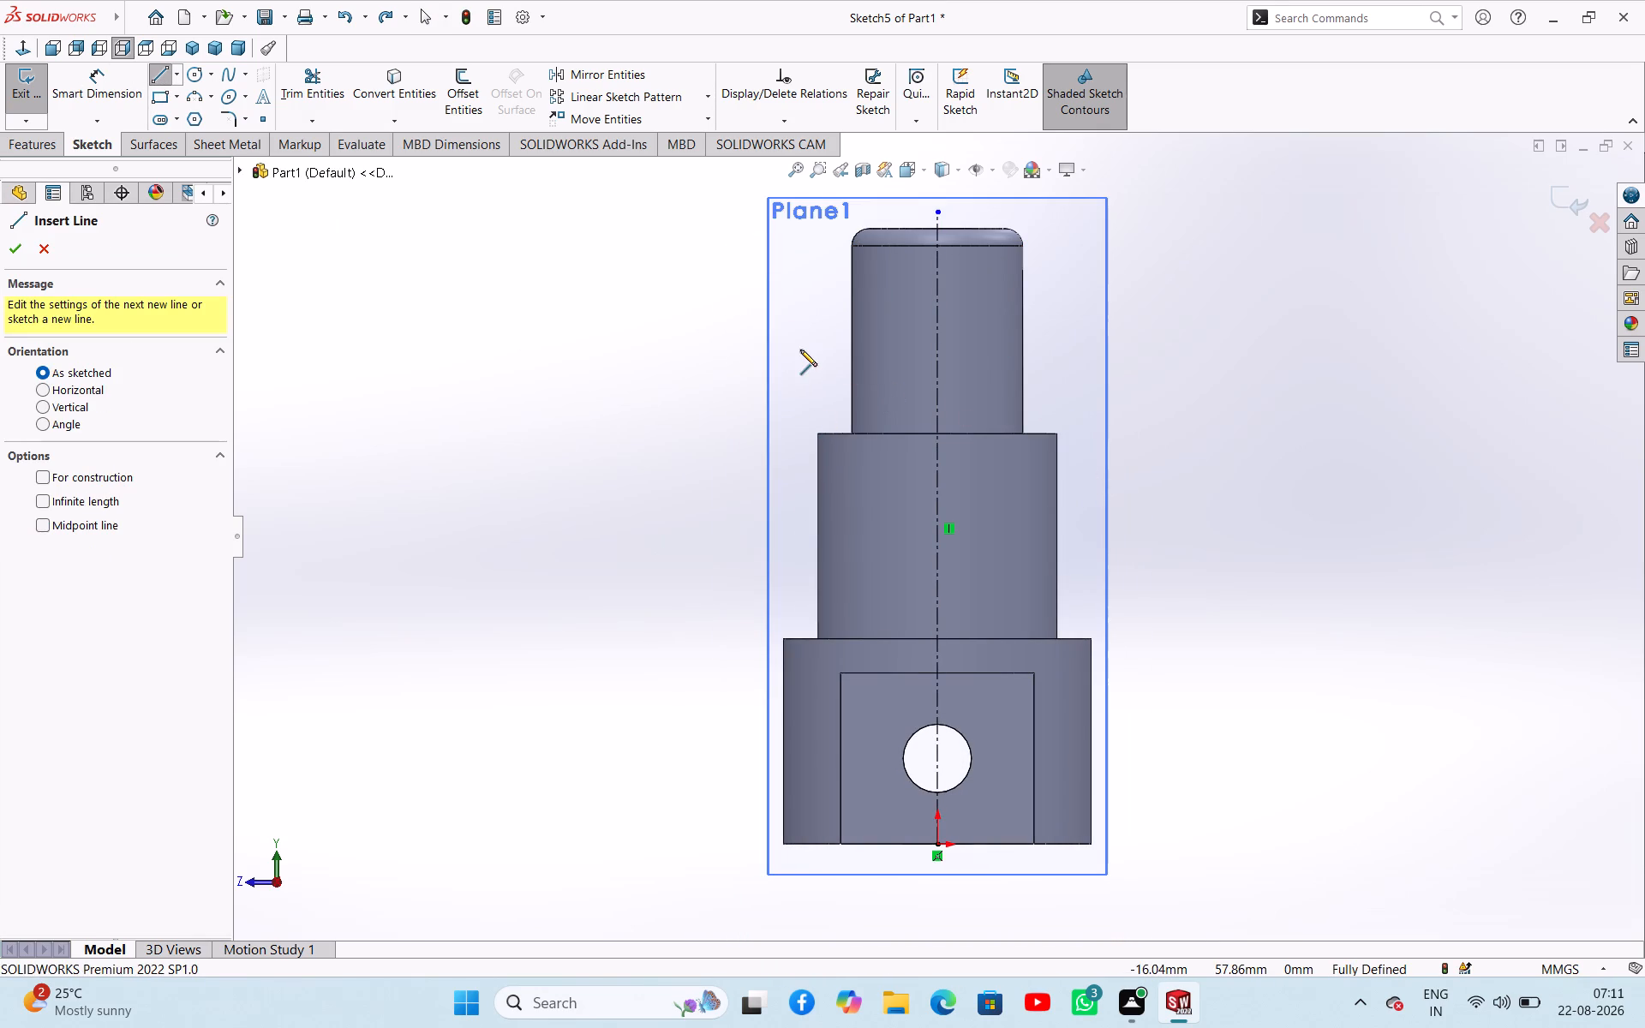
pyautogui.click(800, 350)
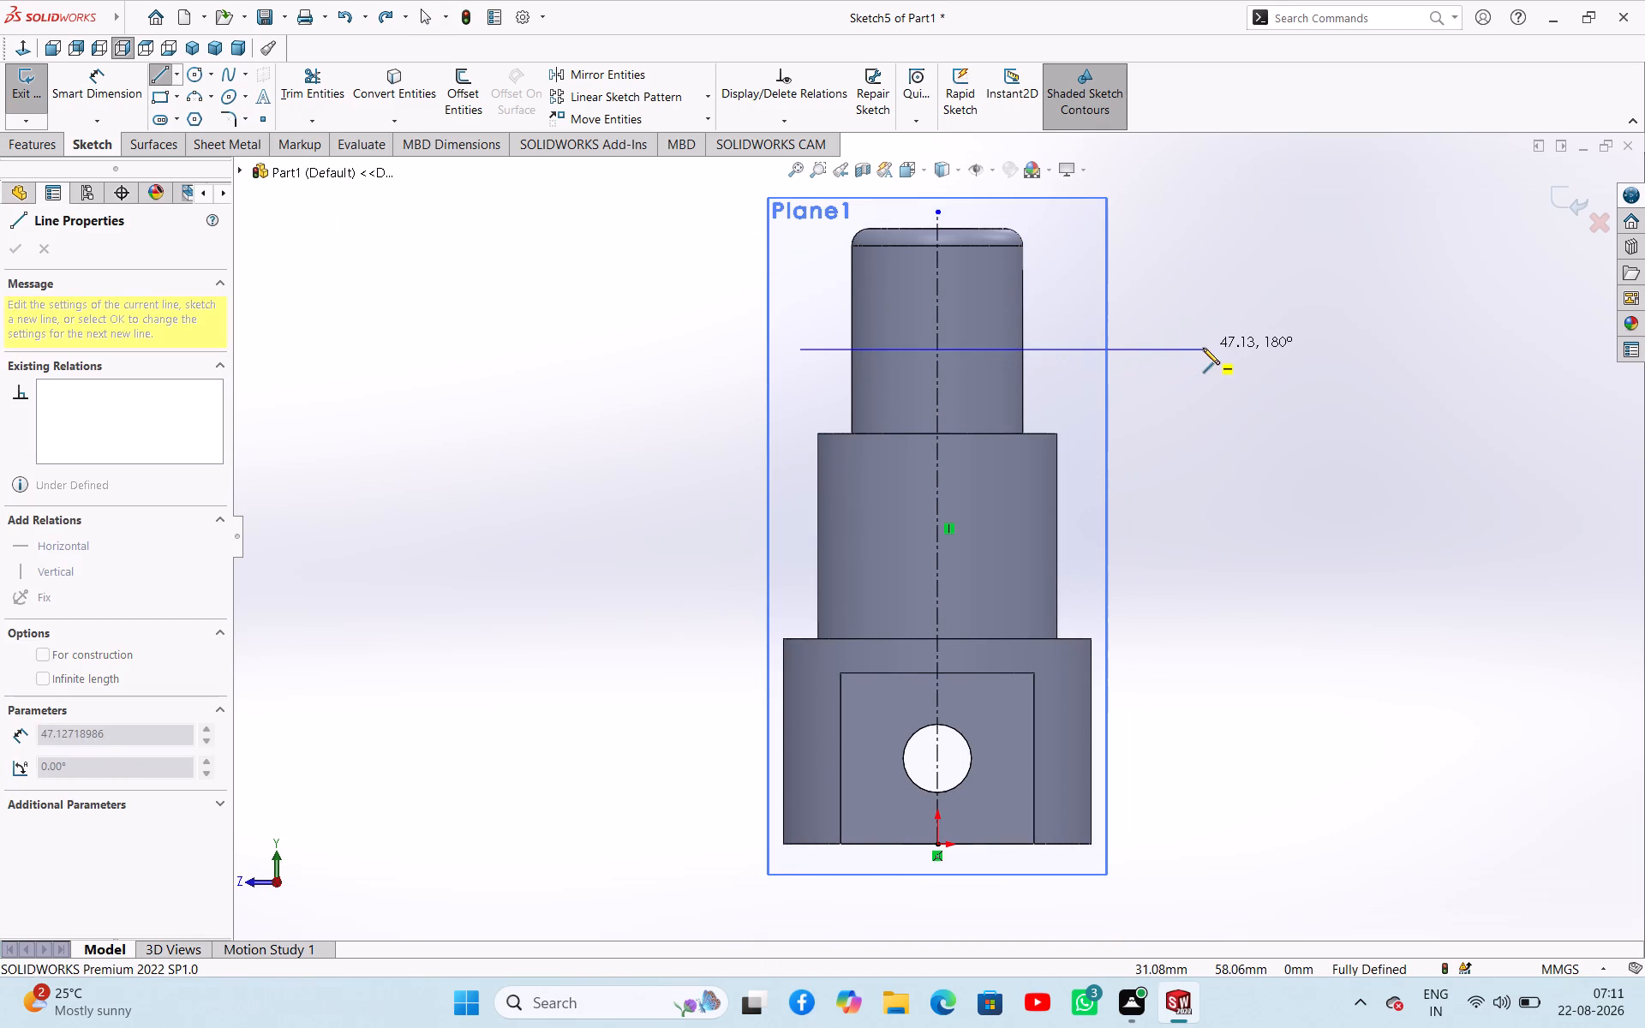
pyautogui.click(1205, 348)
pyautogui.rightClick(1186, 403)
pyautogui.click(1215, 414)
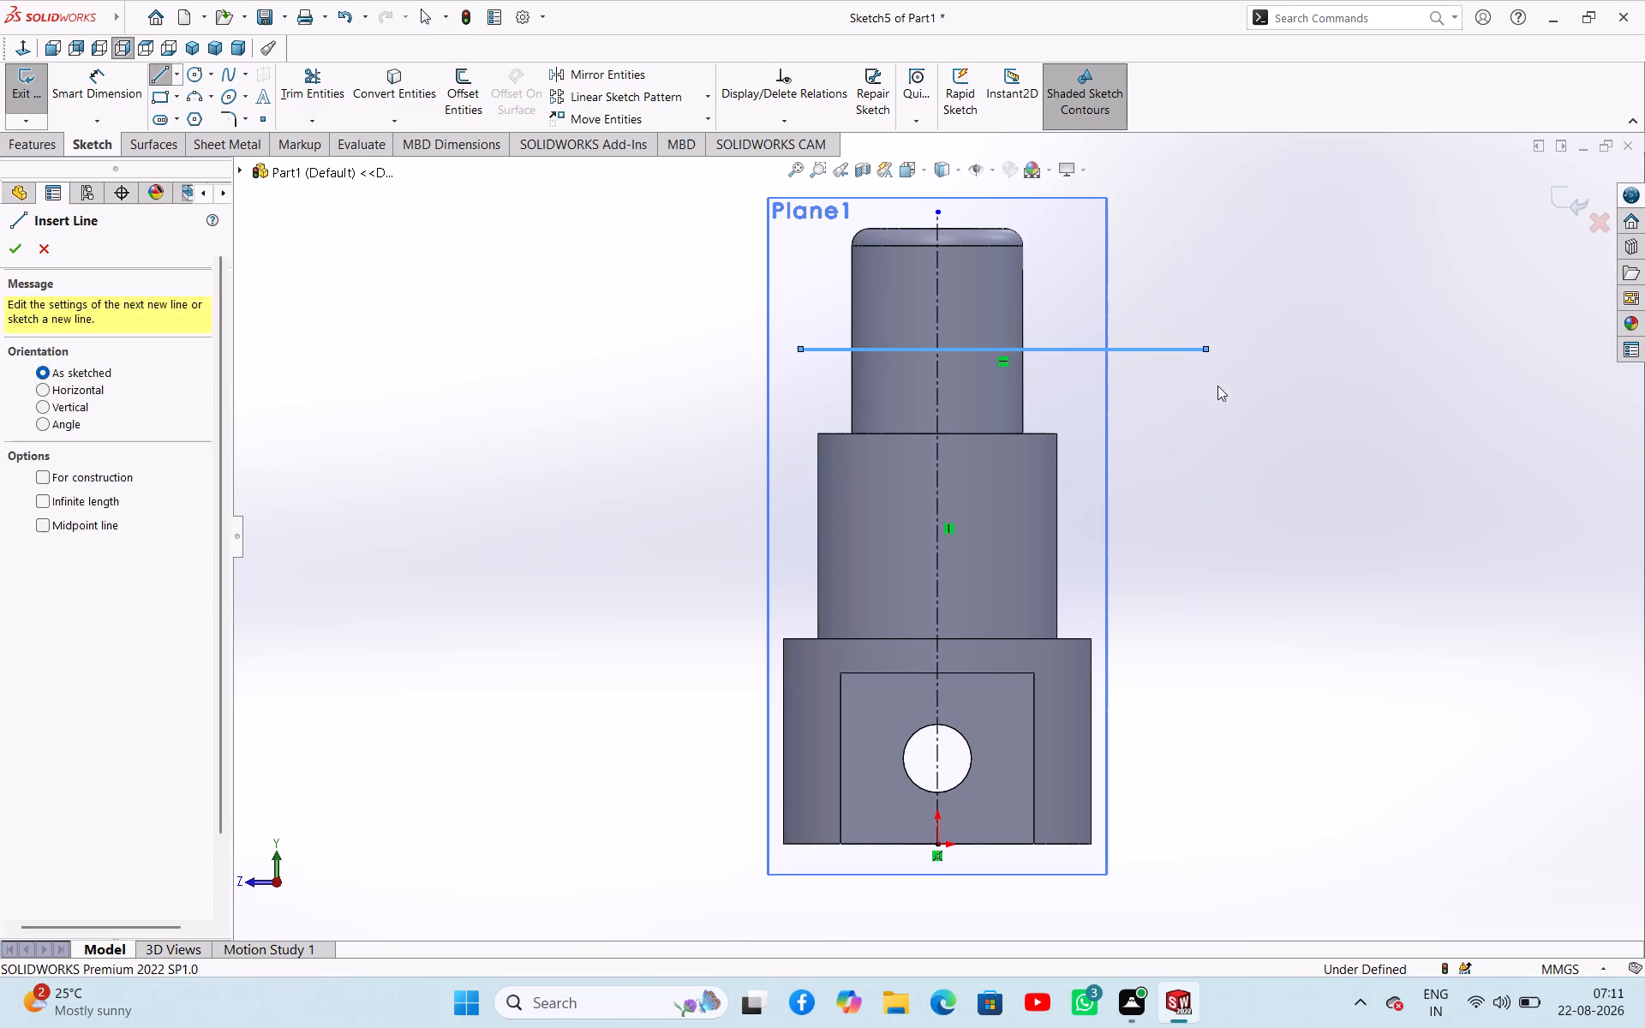
pyautogui.click(1187, 349)
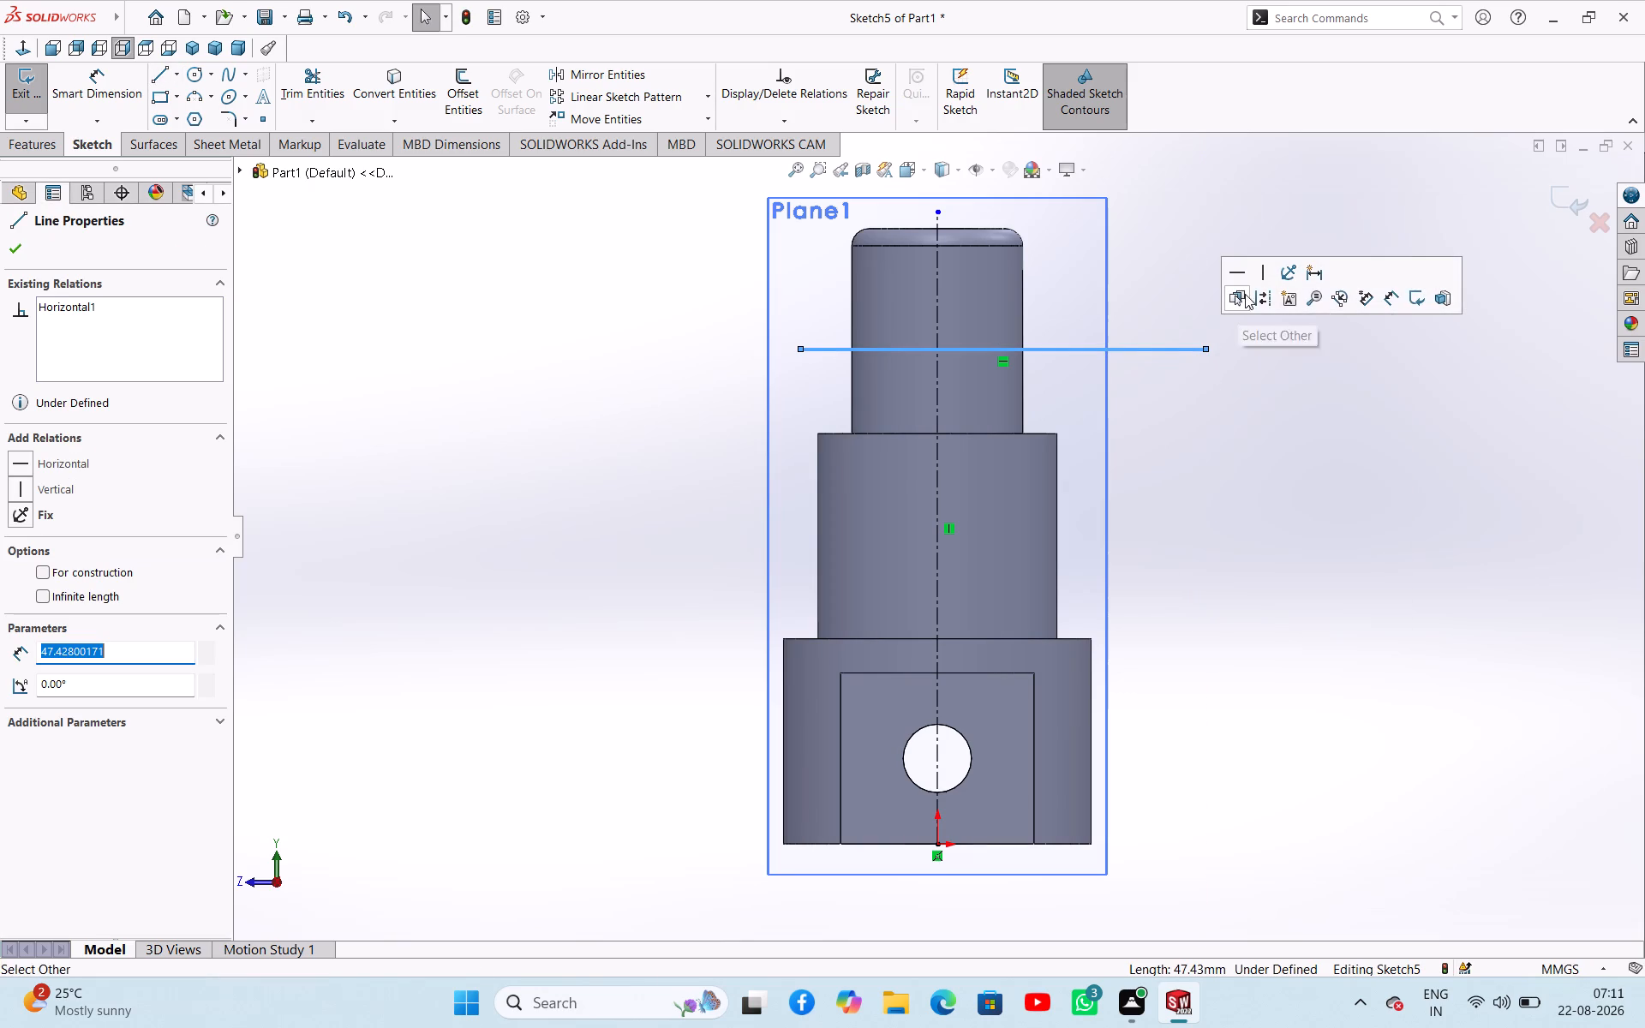
pyautogui.click(1253, 292)
pyautogui.click(1224, 388)
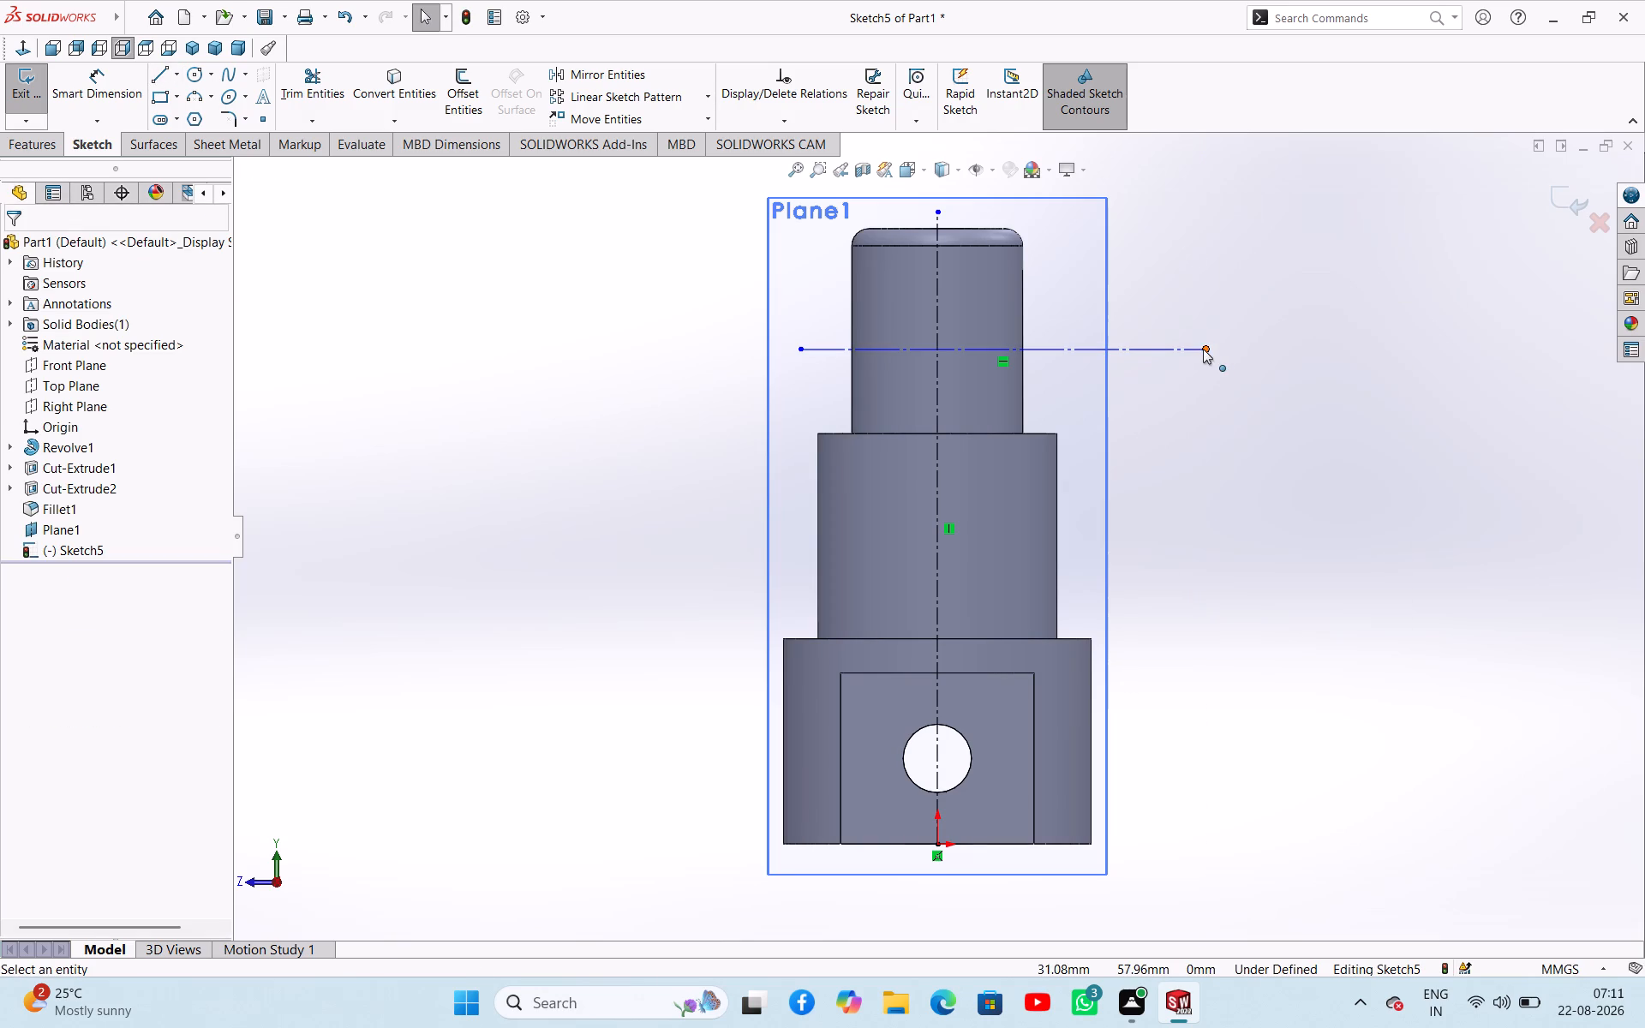
pyautogui.click(1197, 350)
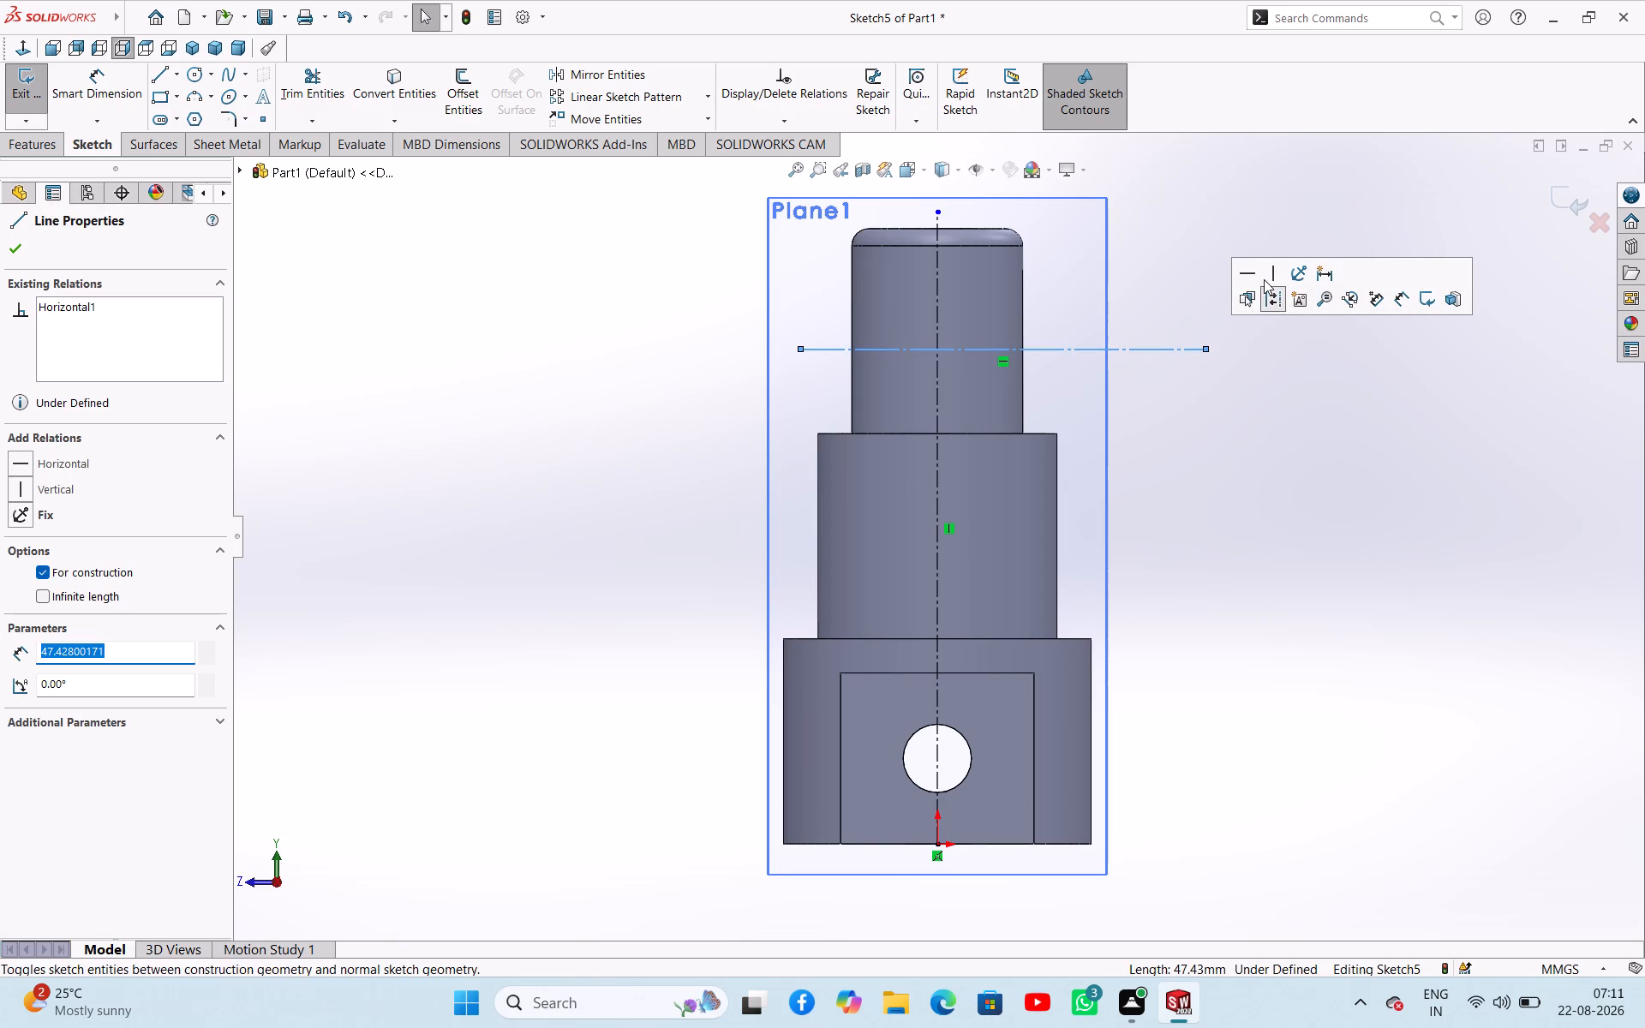
pyautogui.click(1252, 273)
pyautogui.click(1261, 401)
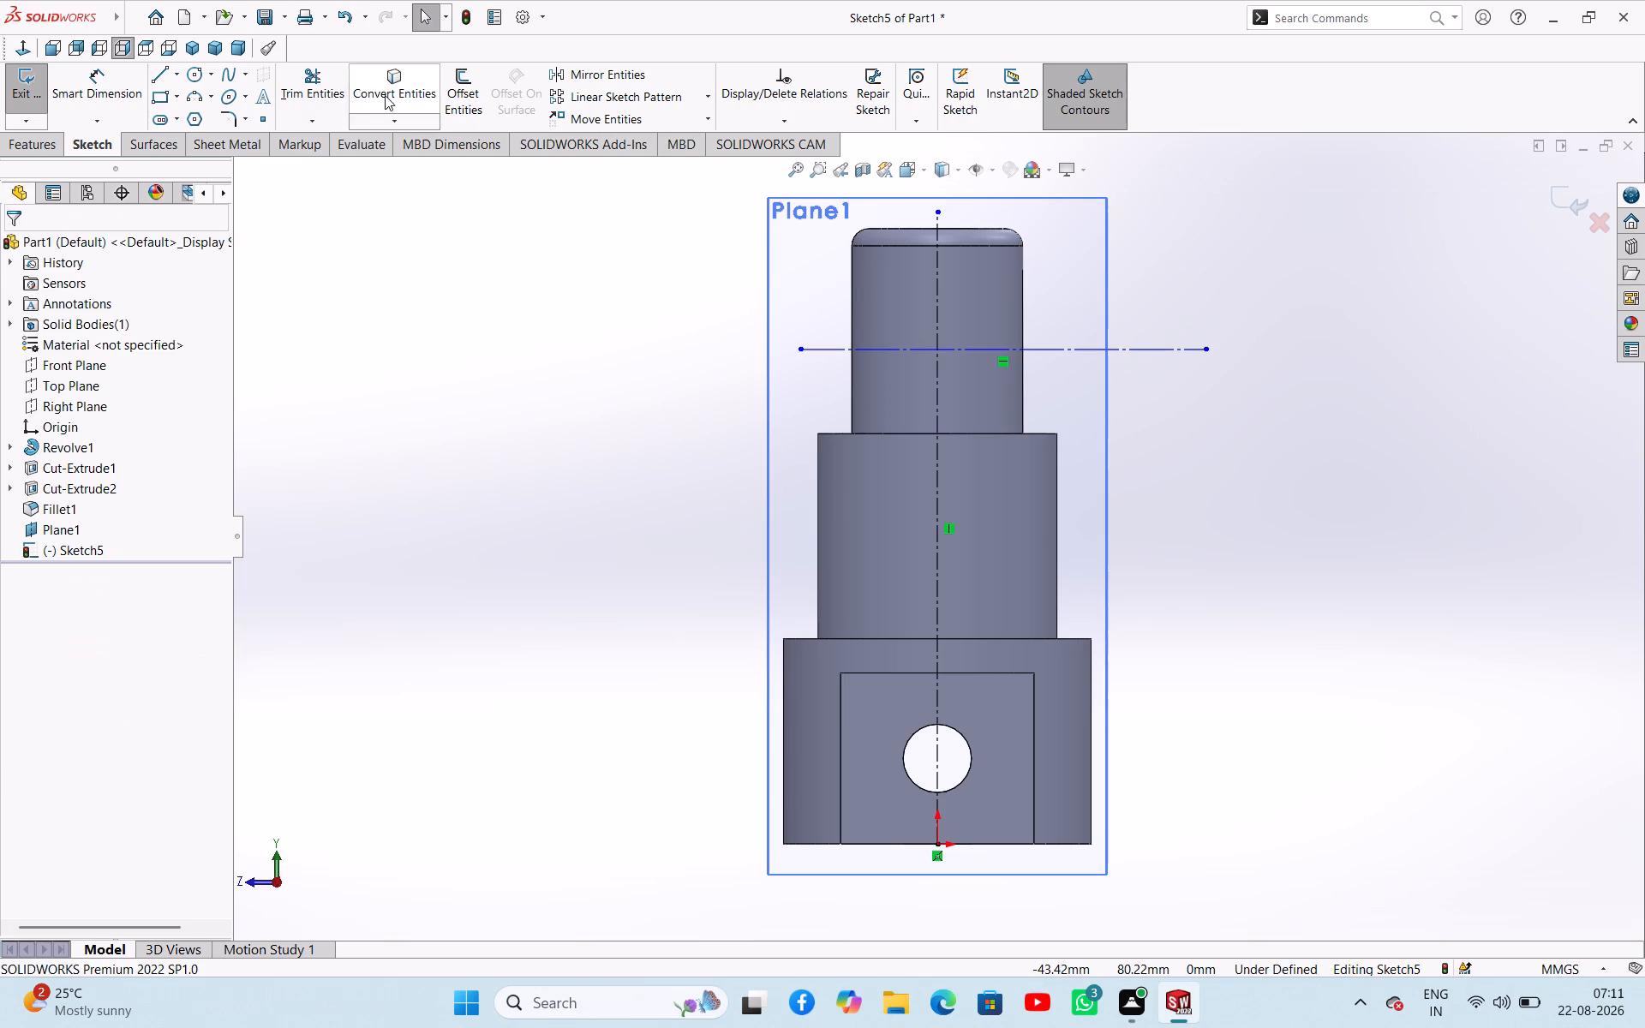
# Trim away the part of the vertical centerline below the horizontal construction line.
pyautogui.moveTo(296, 80); pyautogui.dragTo(304, 78)
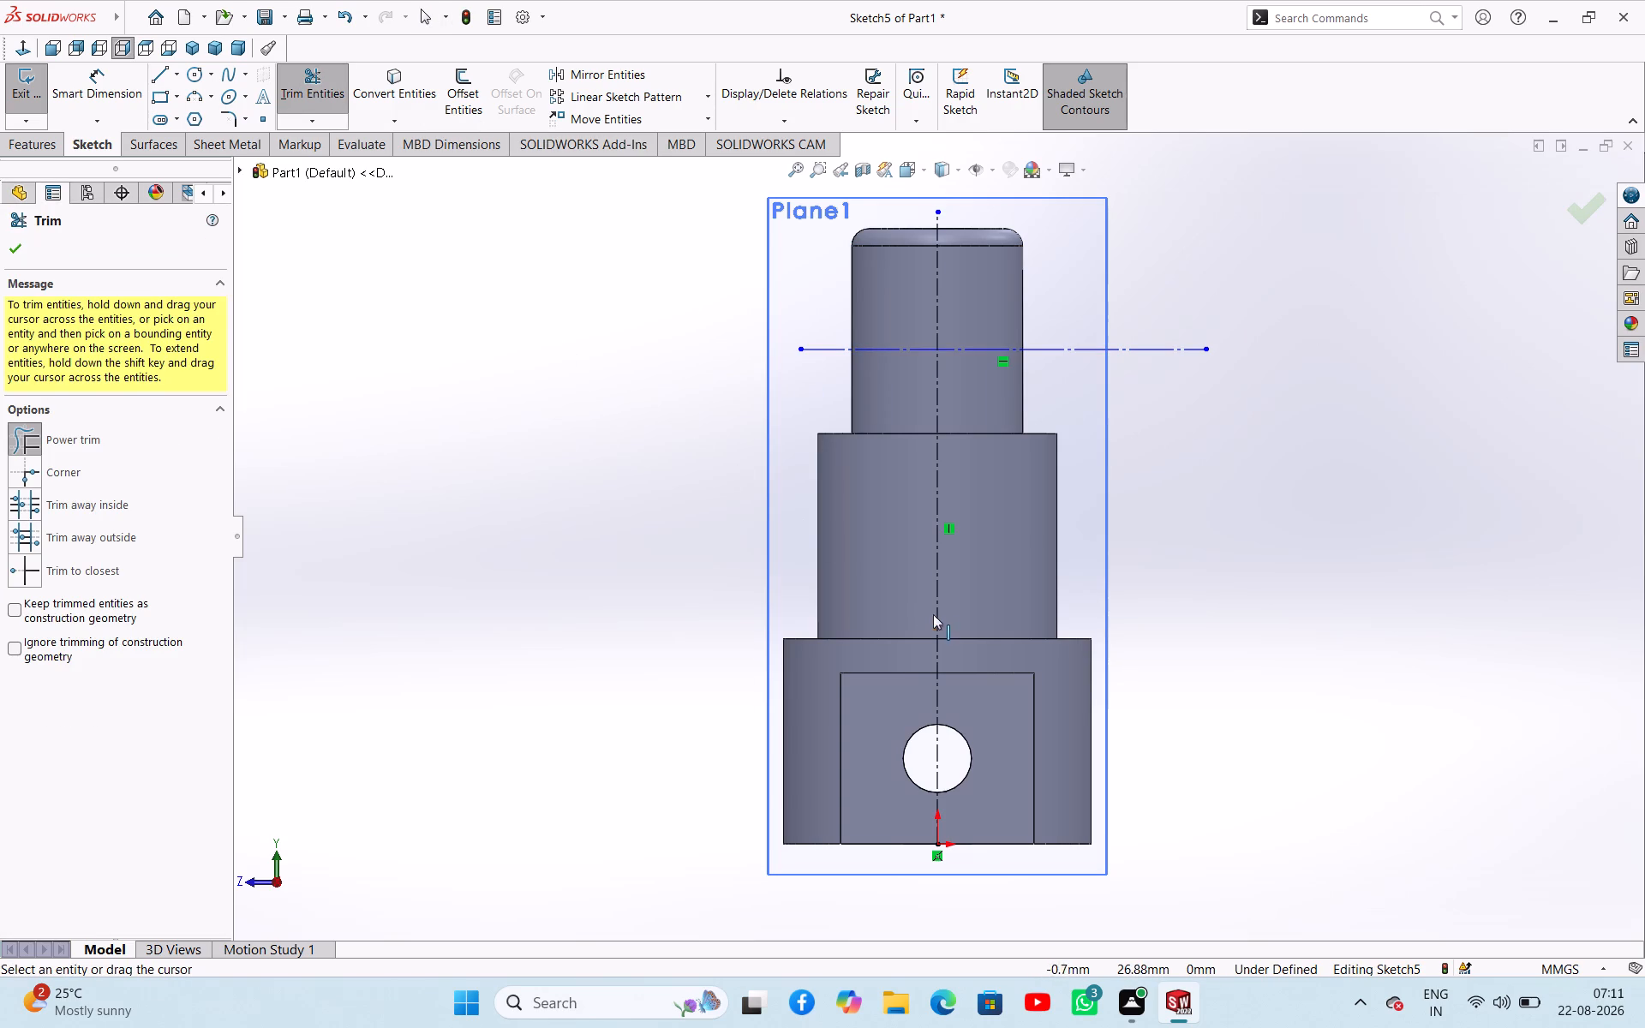
pyautogui.moveTo(902, 576); pyautogui.dragTo(942, 565)
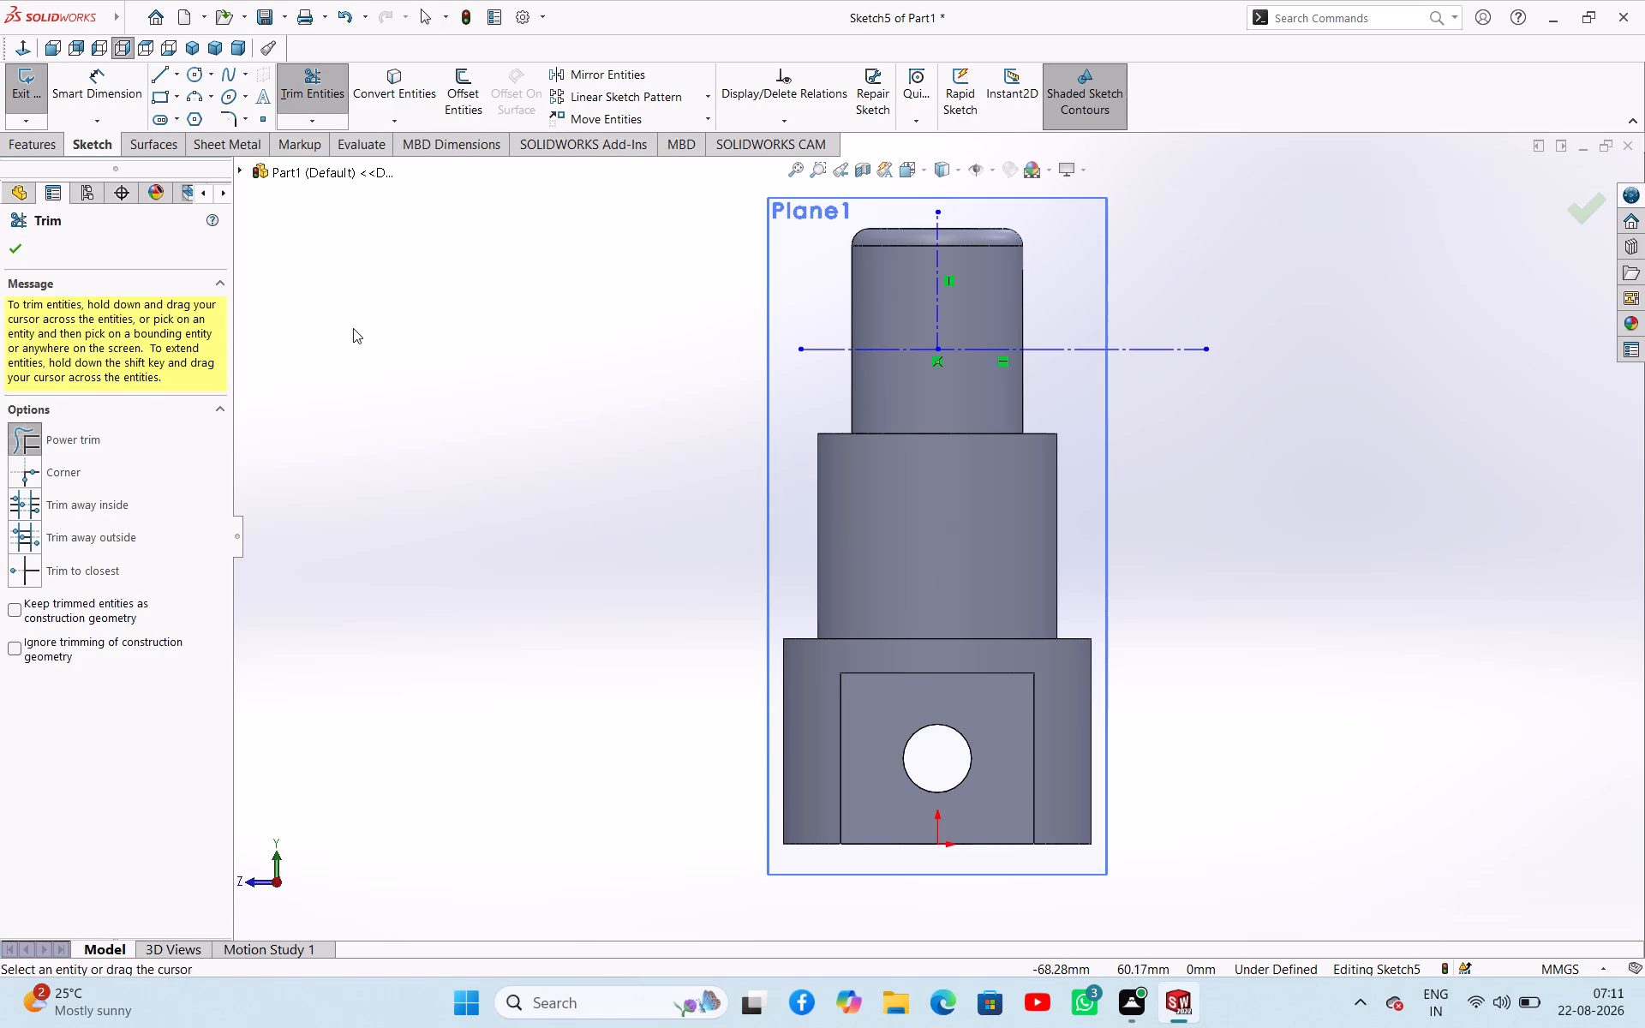
# Draw a vertical centerpoint slot centred where the construction lines meet, about 8.6 mm between arc centres and 3.7 mm wide.
pyautogui.click(327, 314)
pyautogui.click(18, 254)
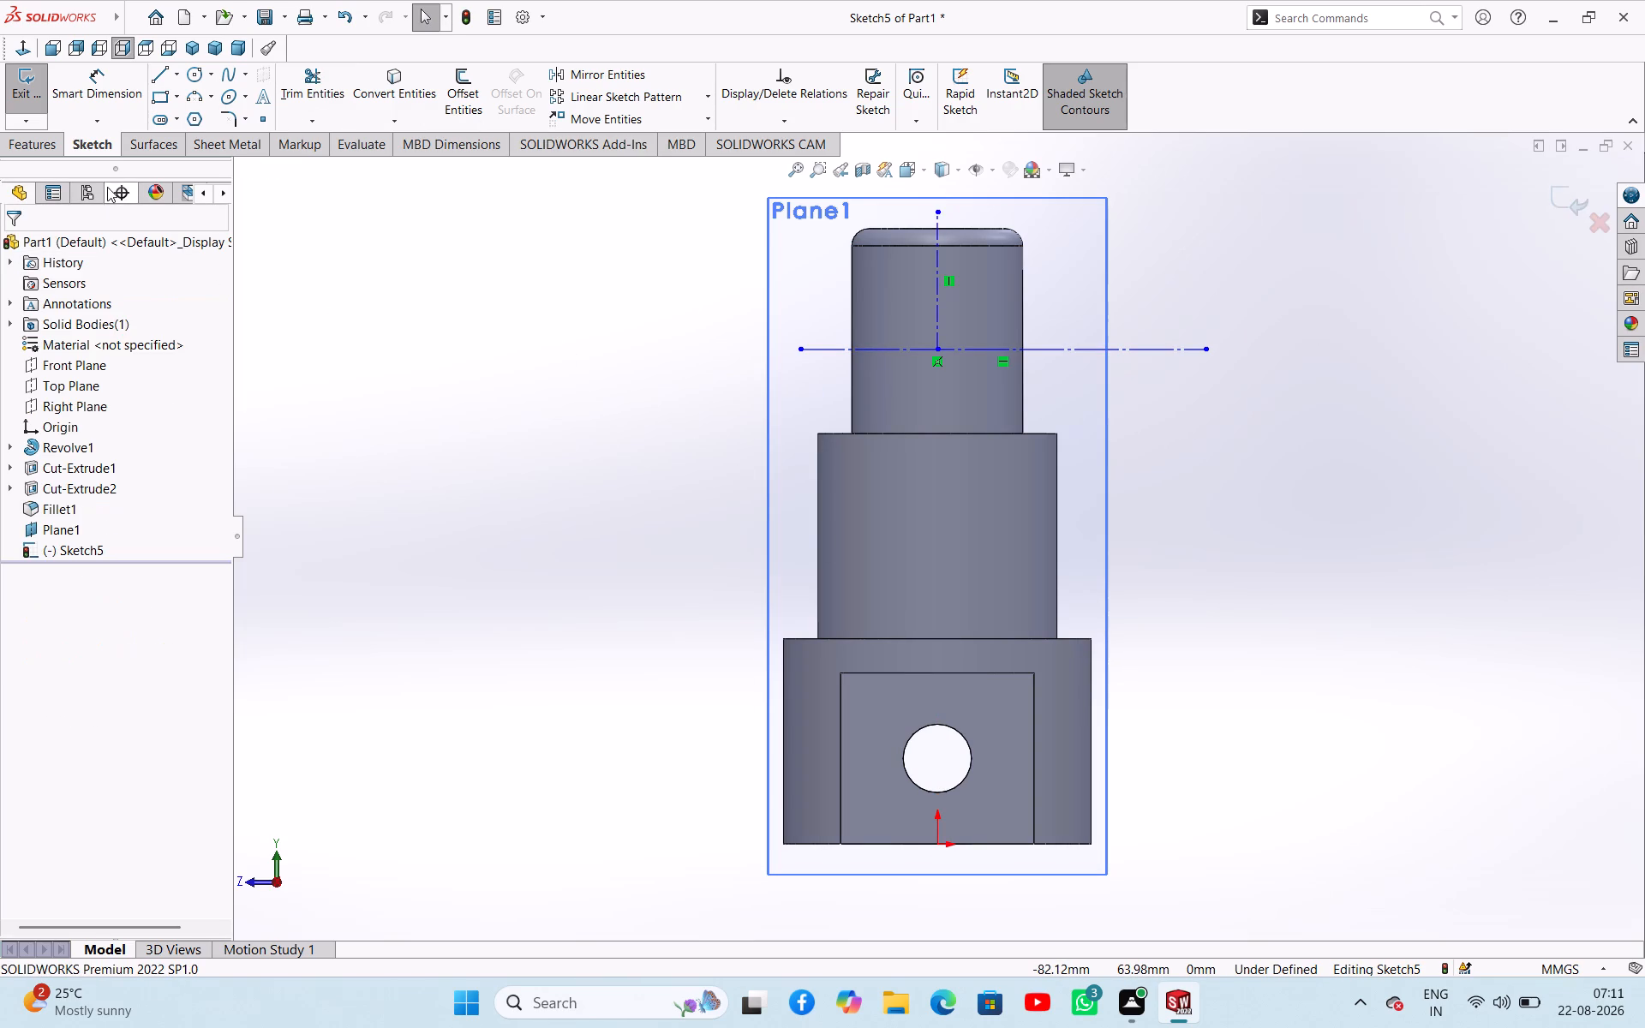
pyautogui.click(158, 119)
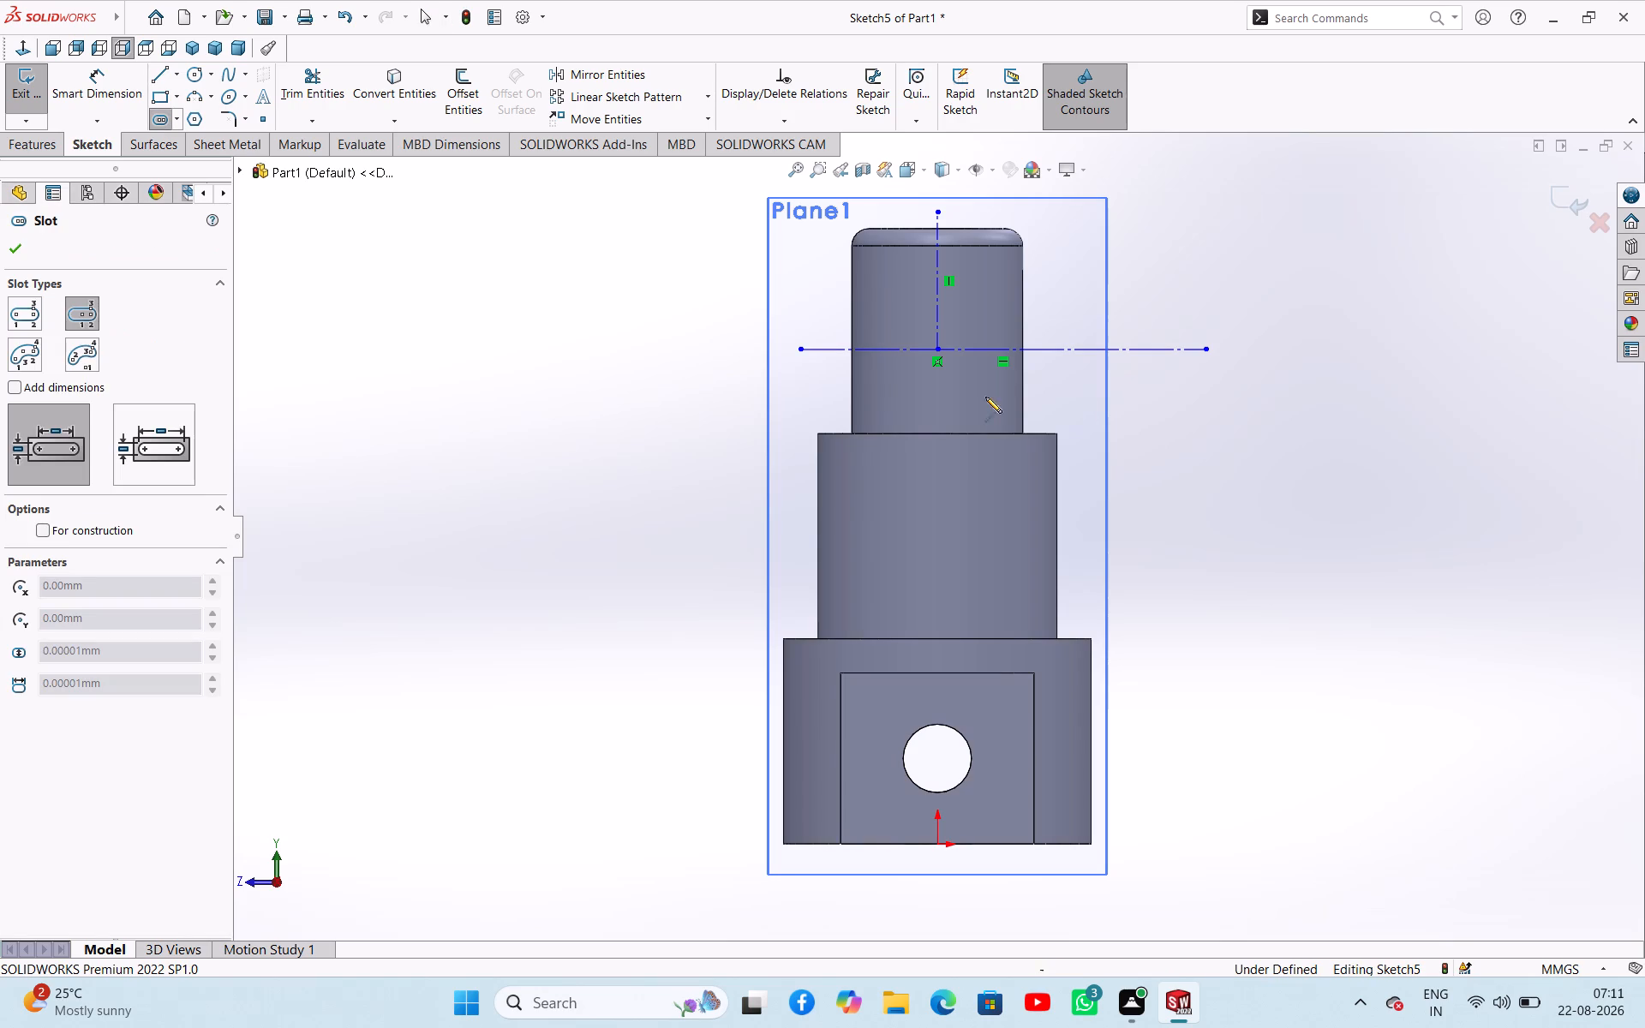
pyautogui.scroll(-2, 1047, 383)
pyautogui.scroll(-2, 922, 387)
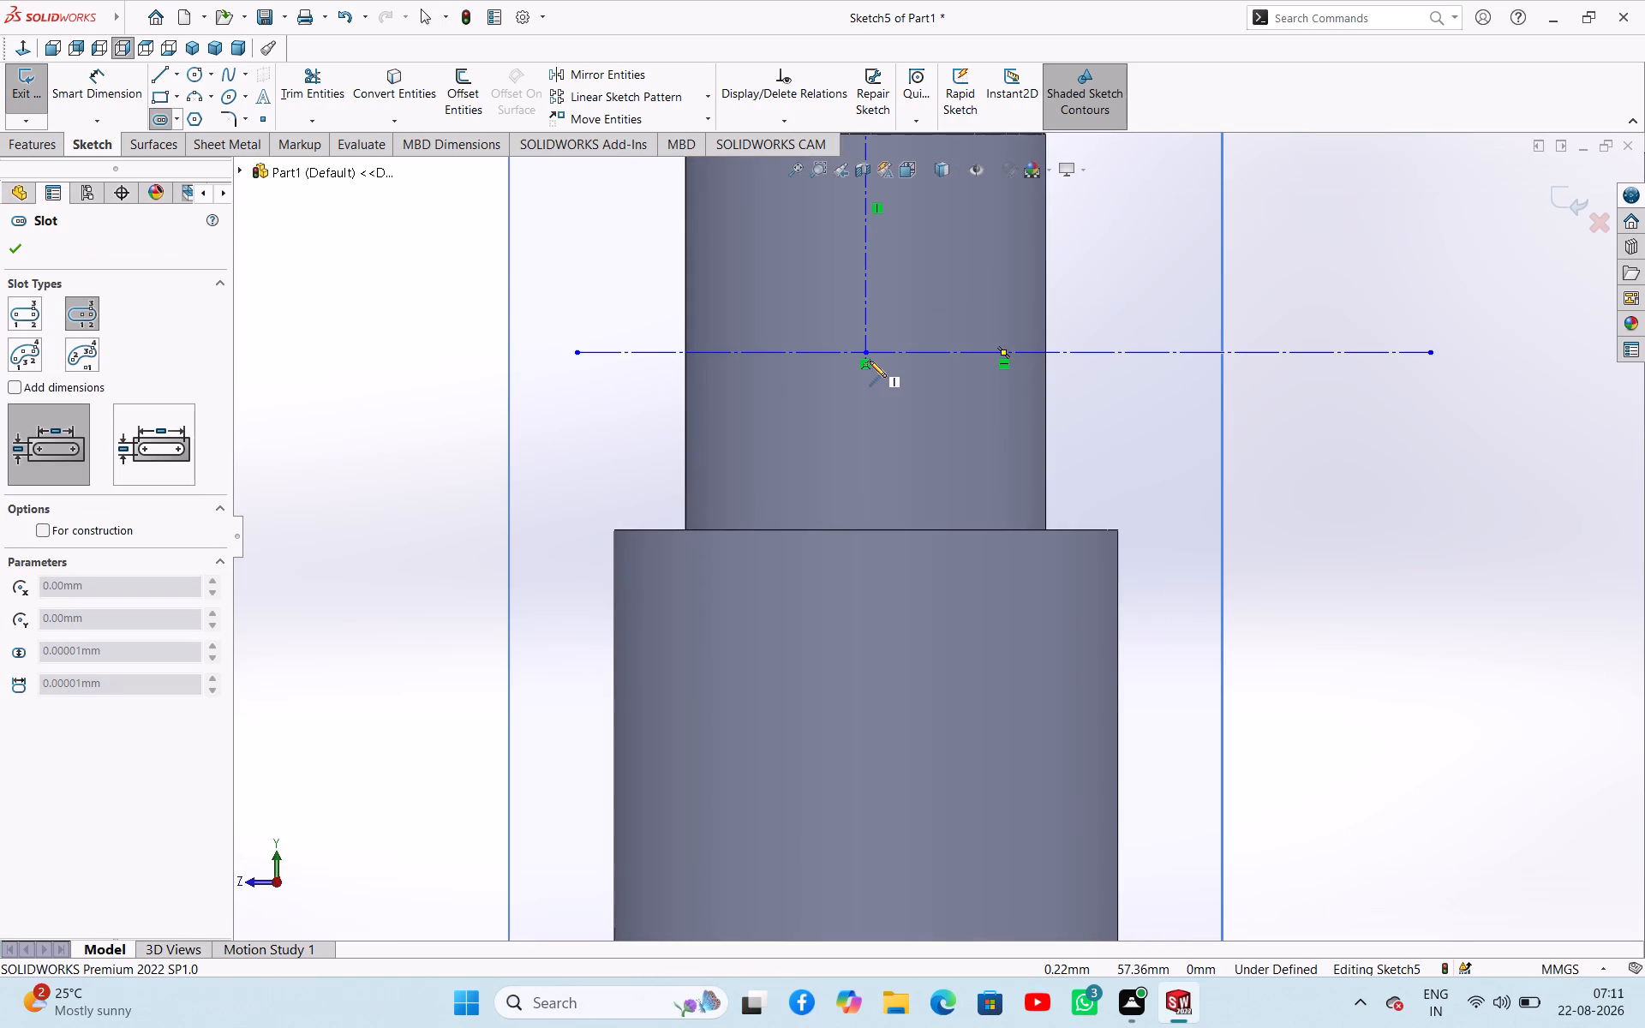
pyautogui.click(868, 356)
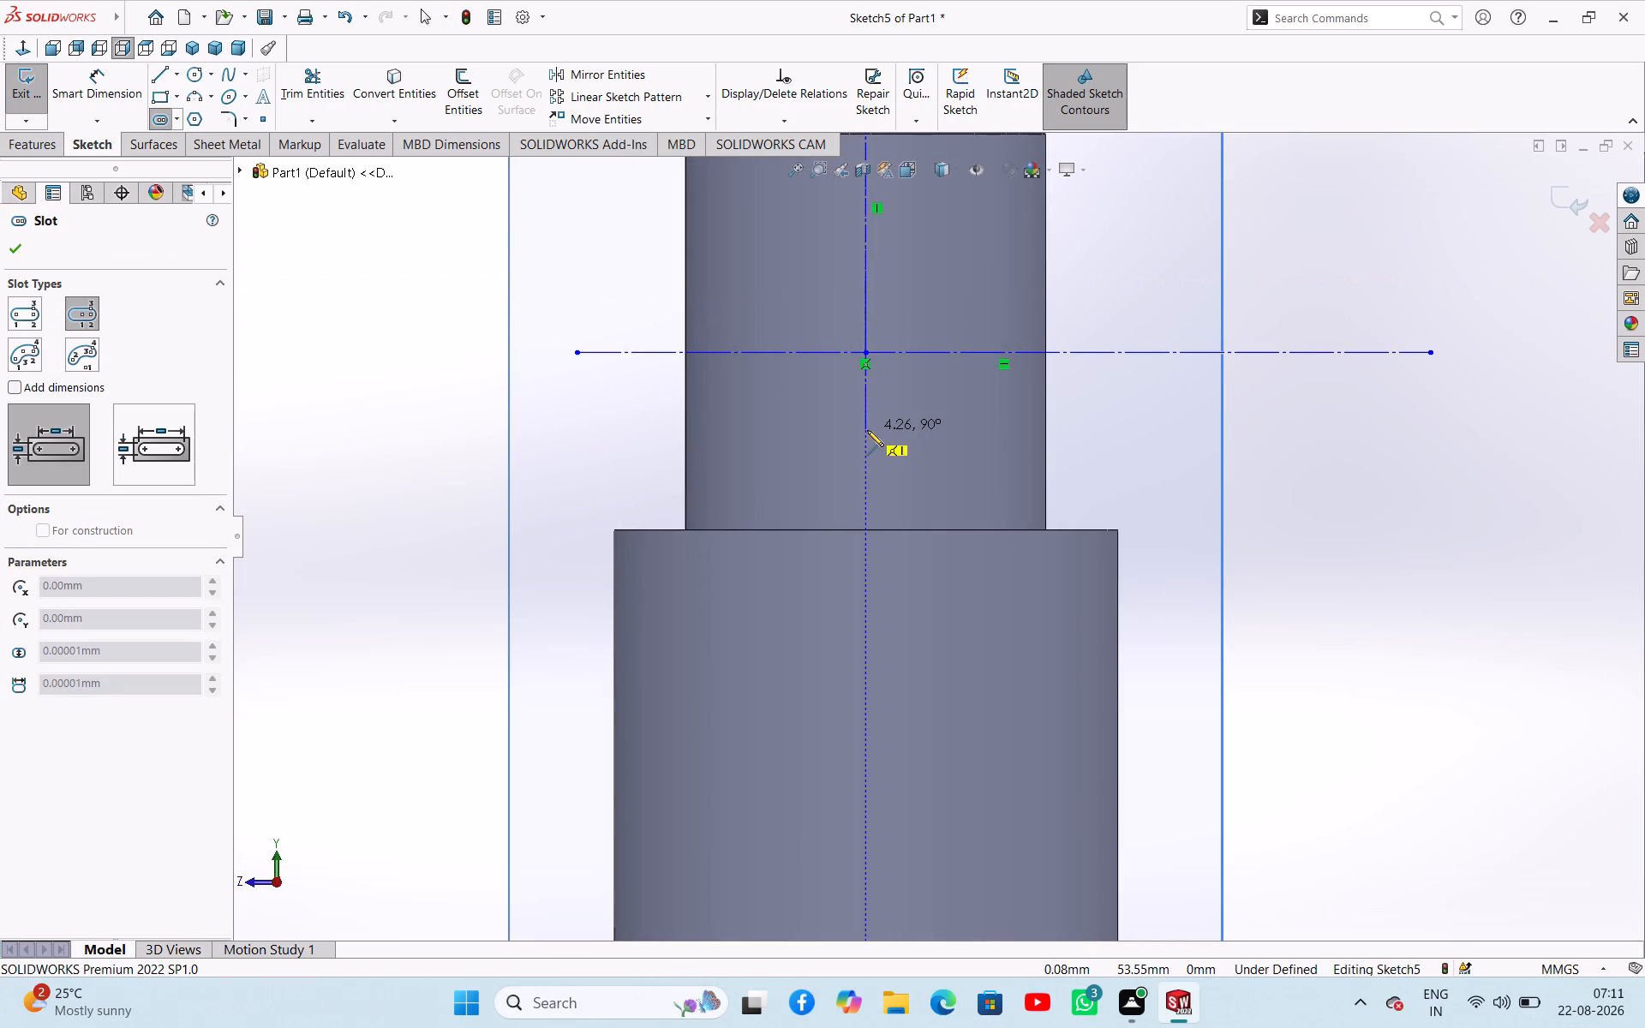
pyautogui.click(867, 430)
pyautogui.click(899, 439)
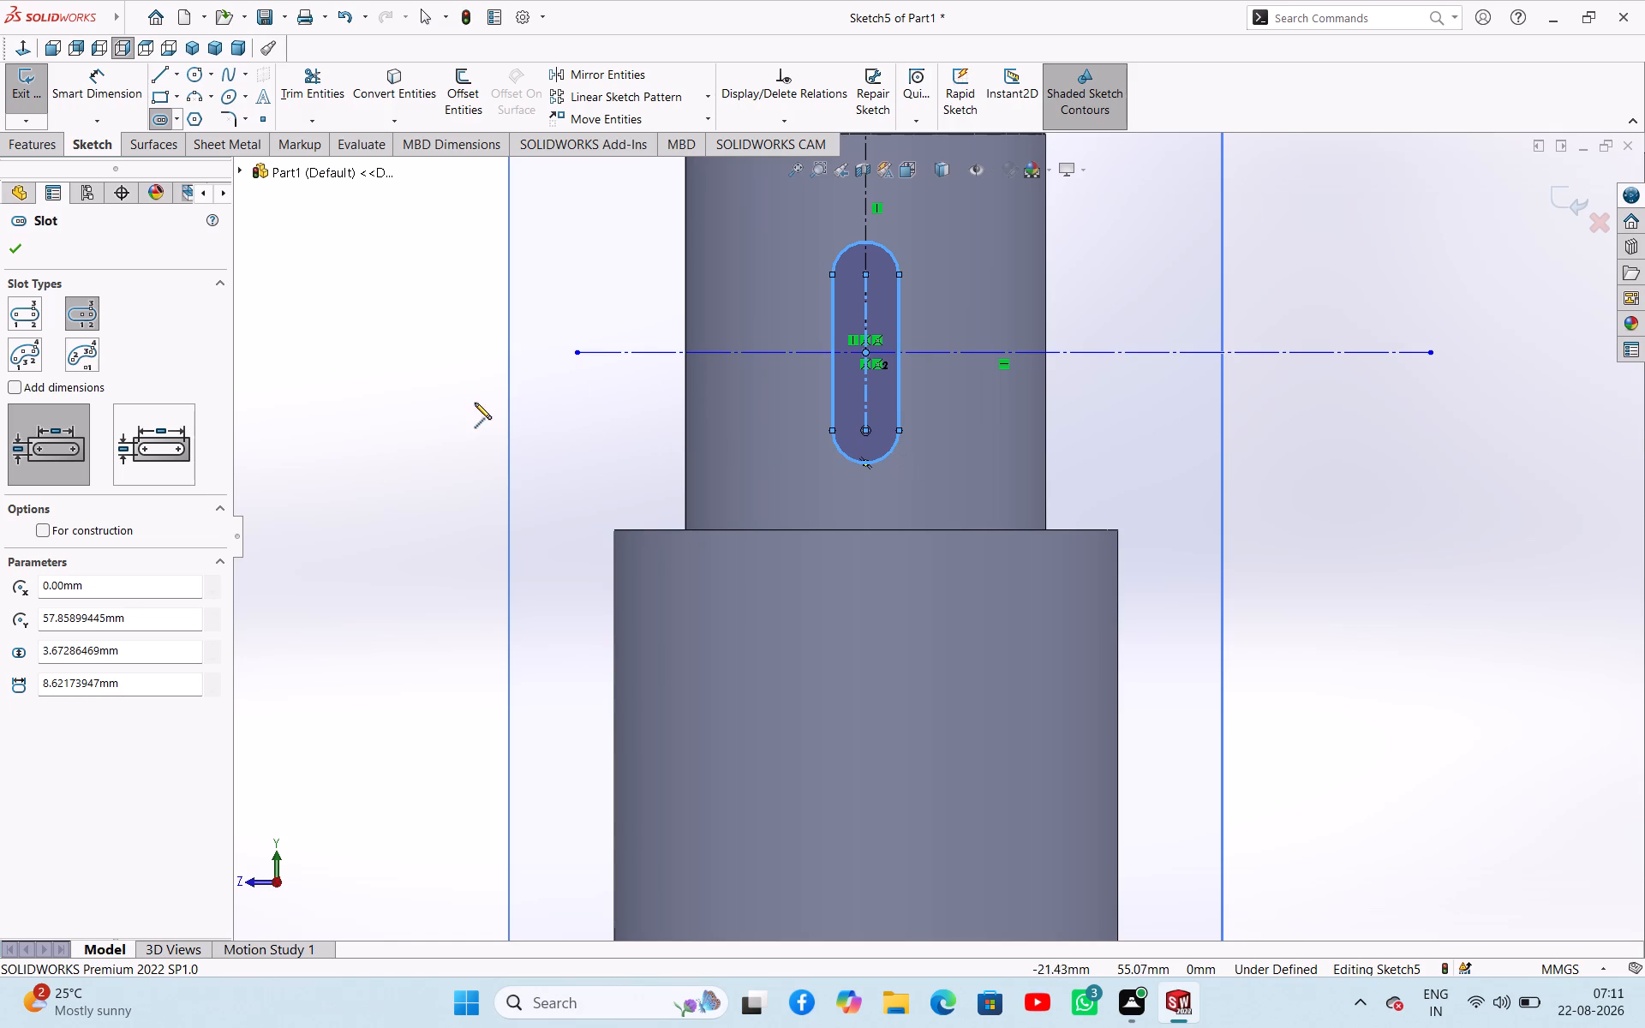
pyautogui.rightClick(397, 374)
pyautogui.click(428, 389)
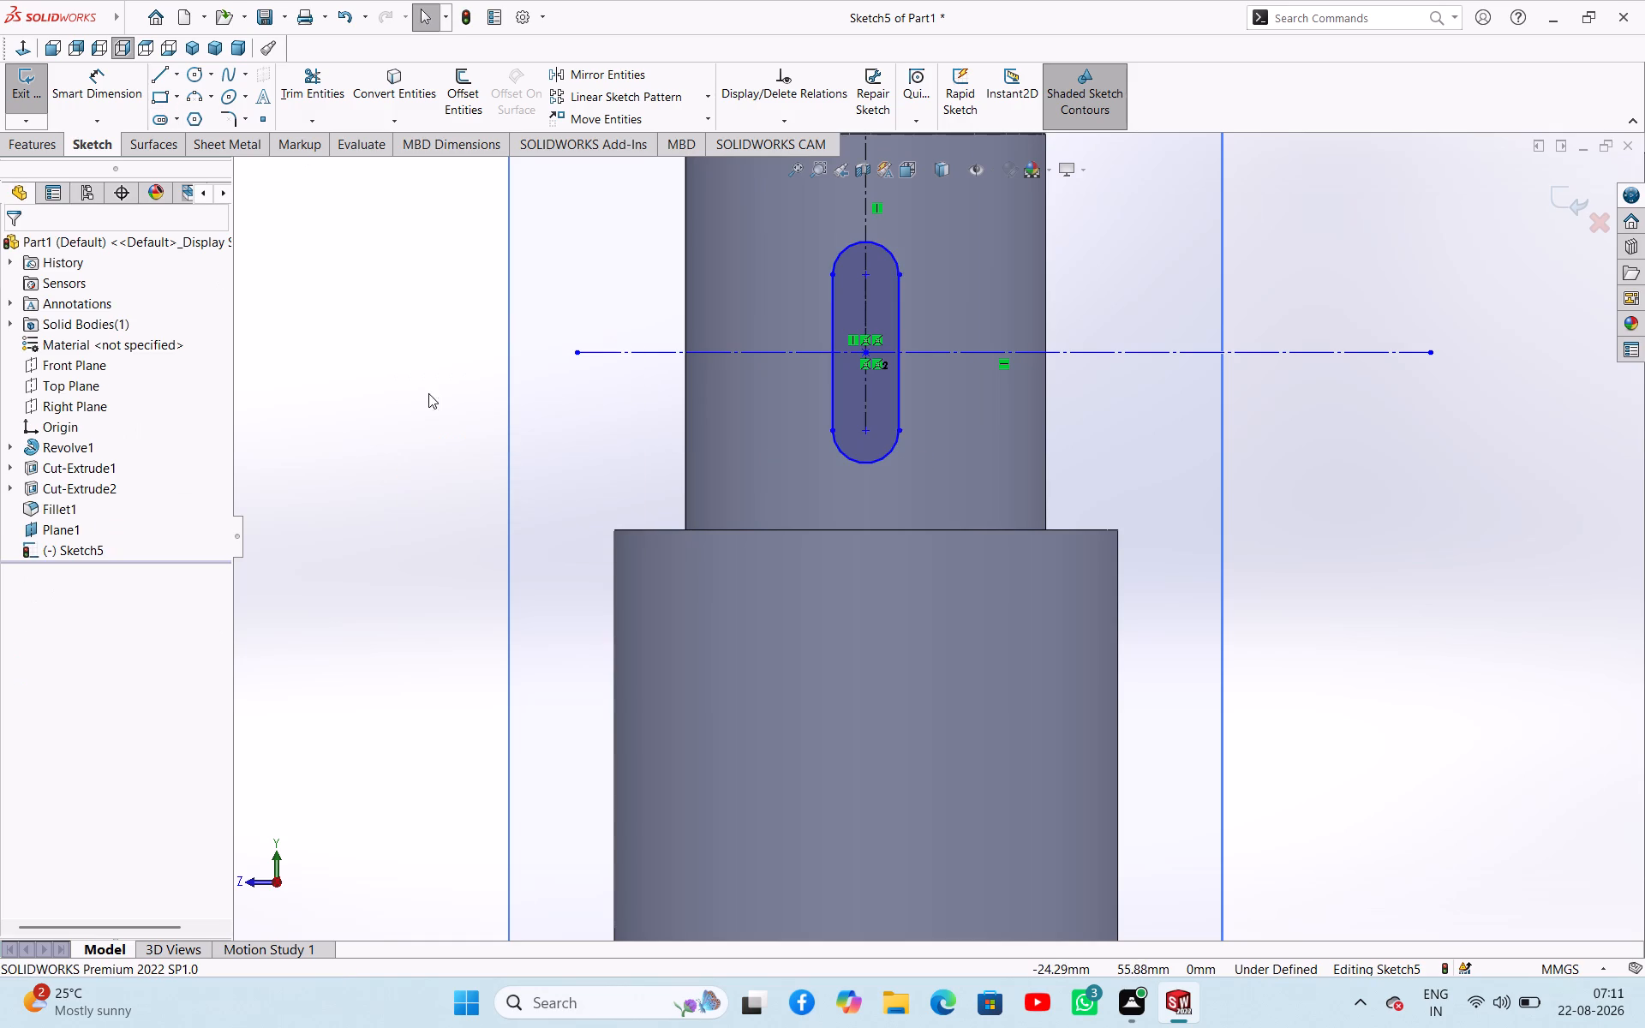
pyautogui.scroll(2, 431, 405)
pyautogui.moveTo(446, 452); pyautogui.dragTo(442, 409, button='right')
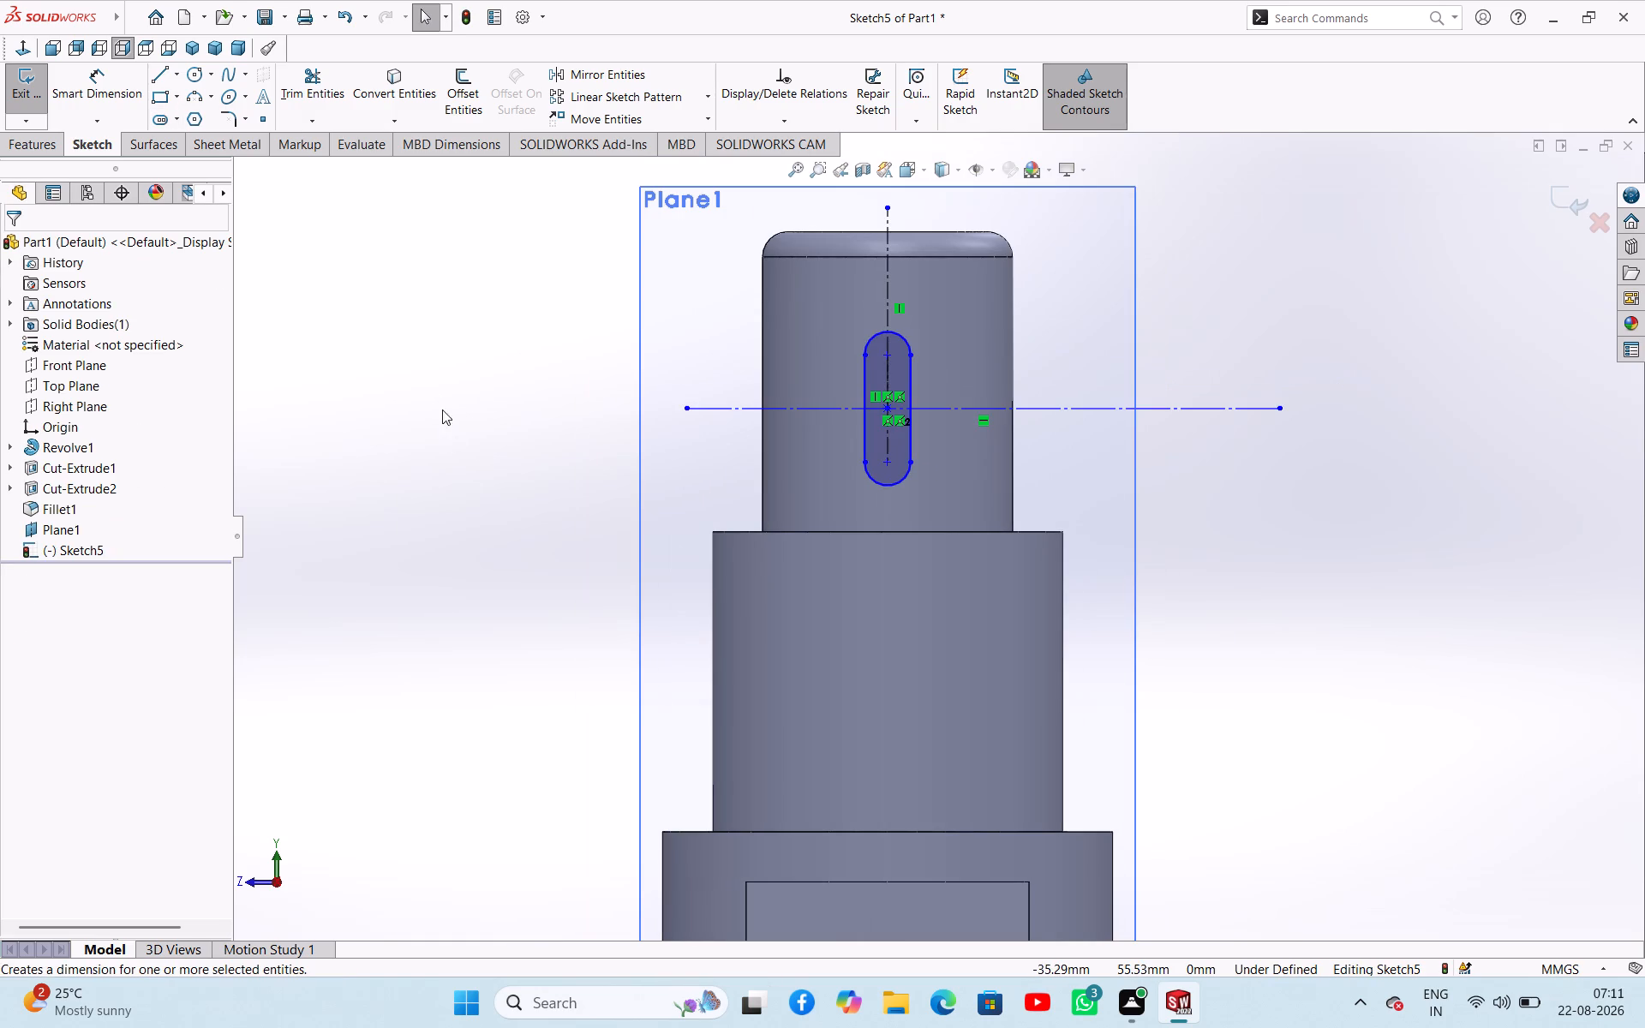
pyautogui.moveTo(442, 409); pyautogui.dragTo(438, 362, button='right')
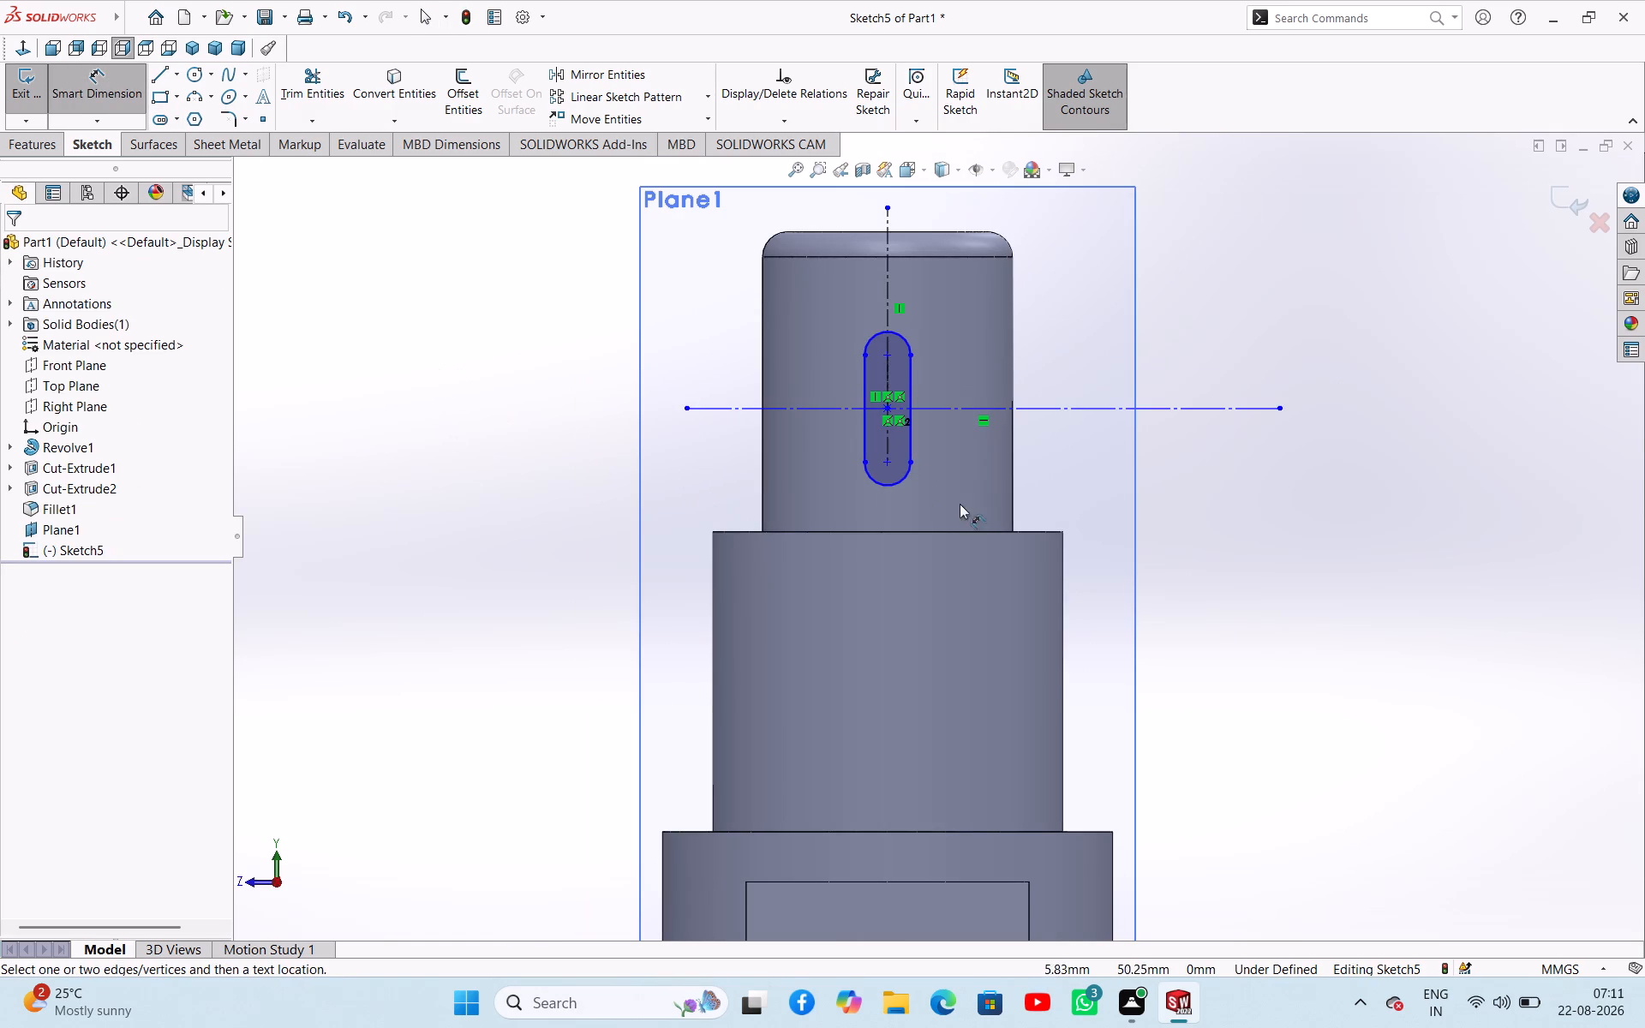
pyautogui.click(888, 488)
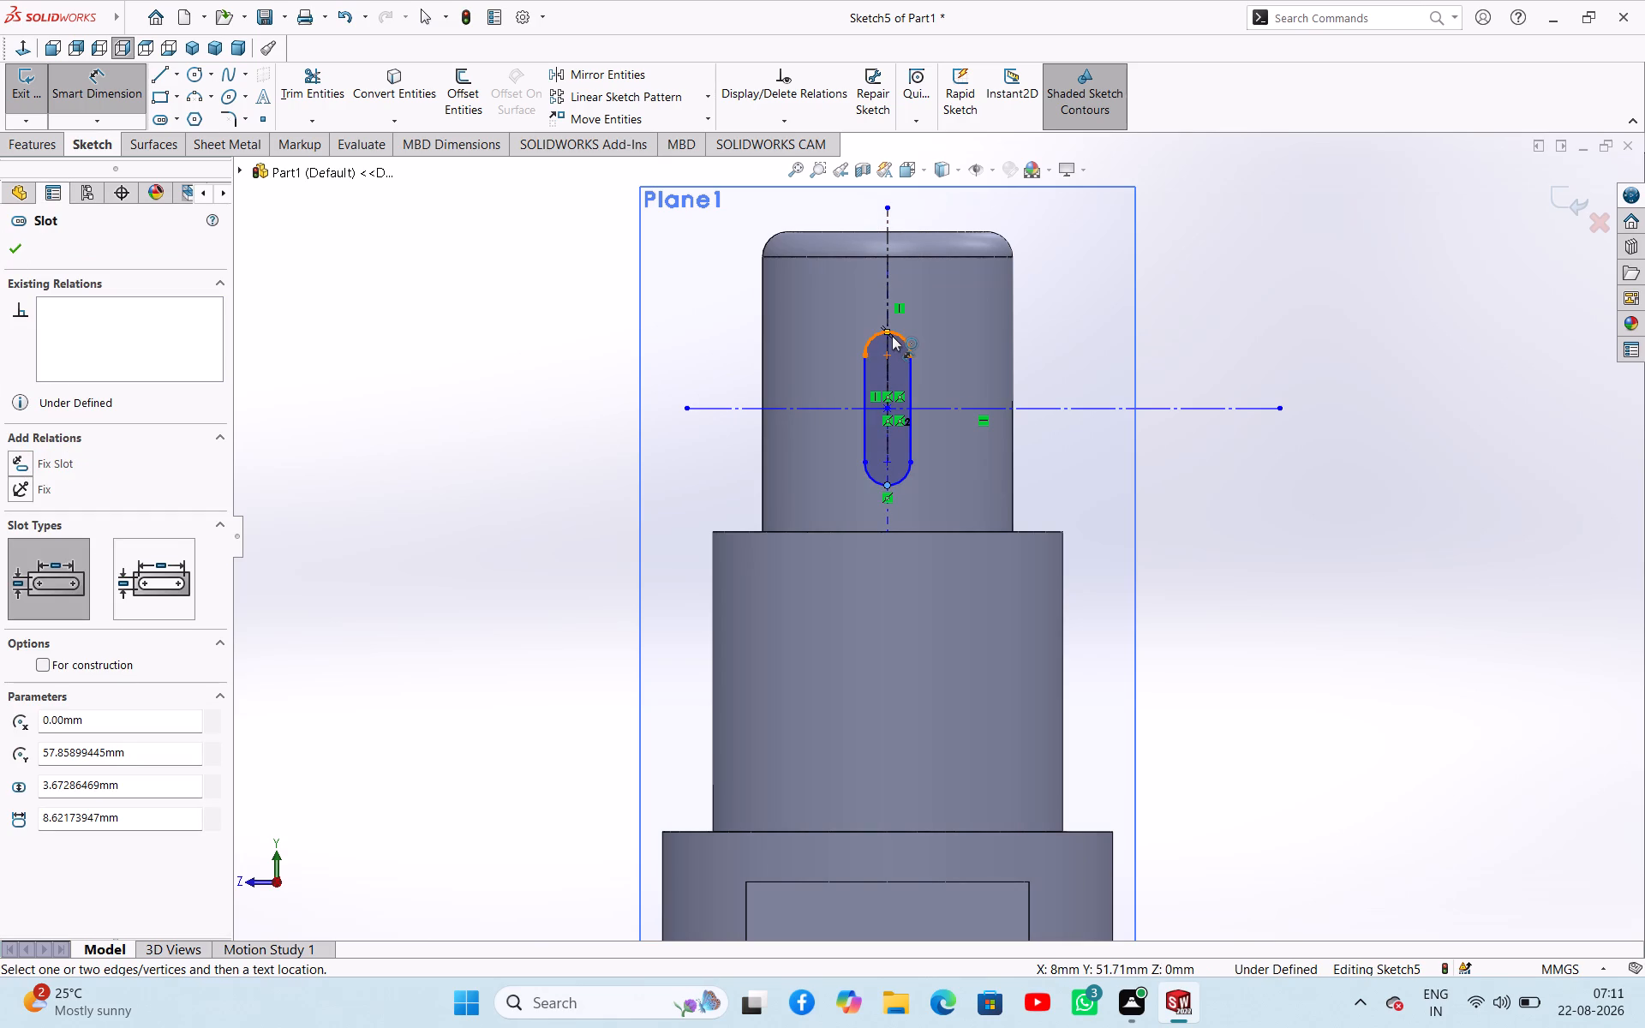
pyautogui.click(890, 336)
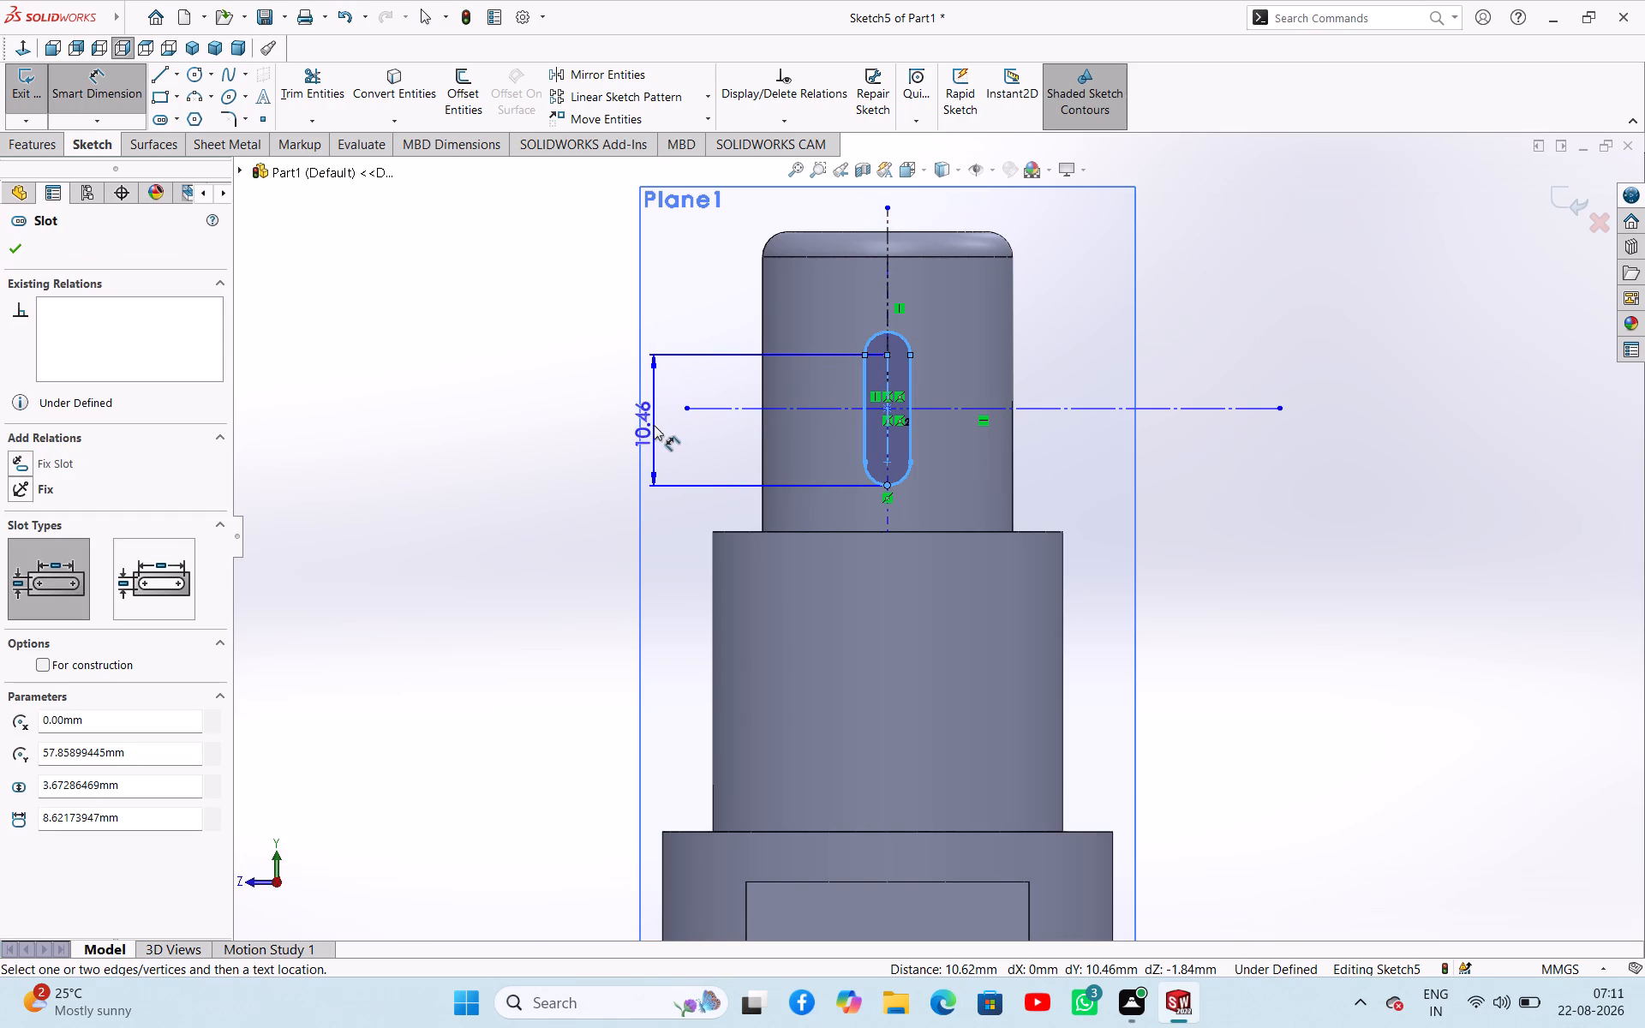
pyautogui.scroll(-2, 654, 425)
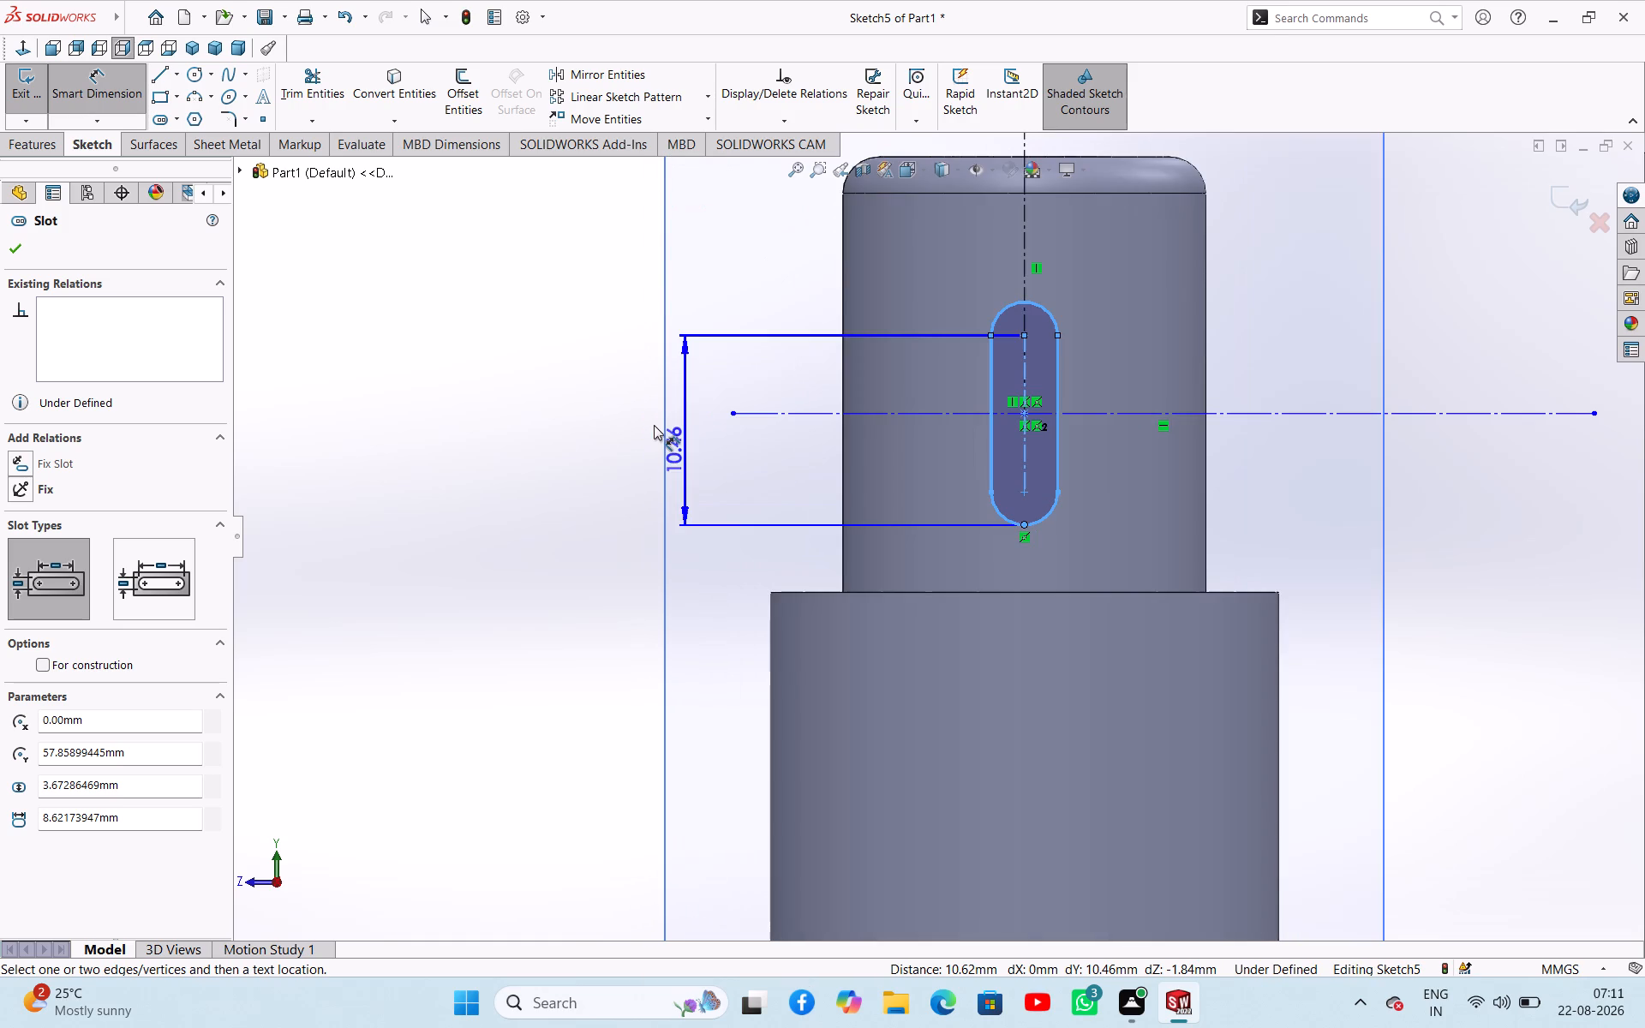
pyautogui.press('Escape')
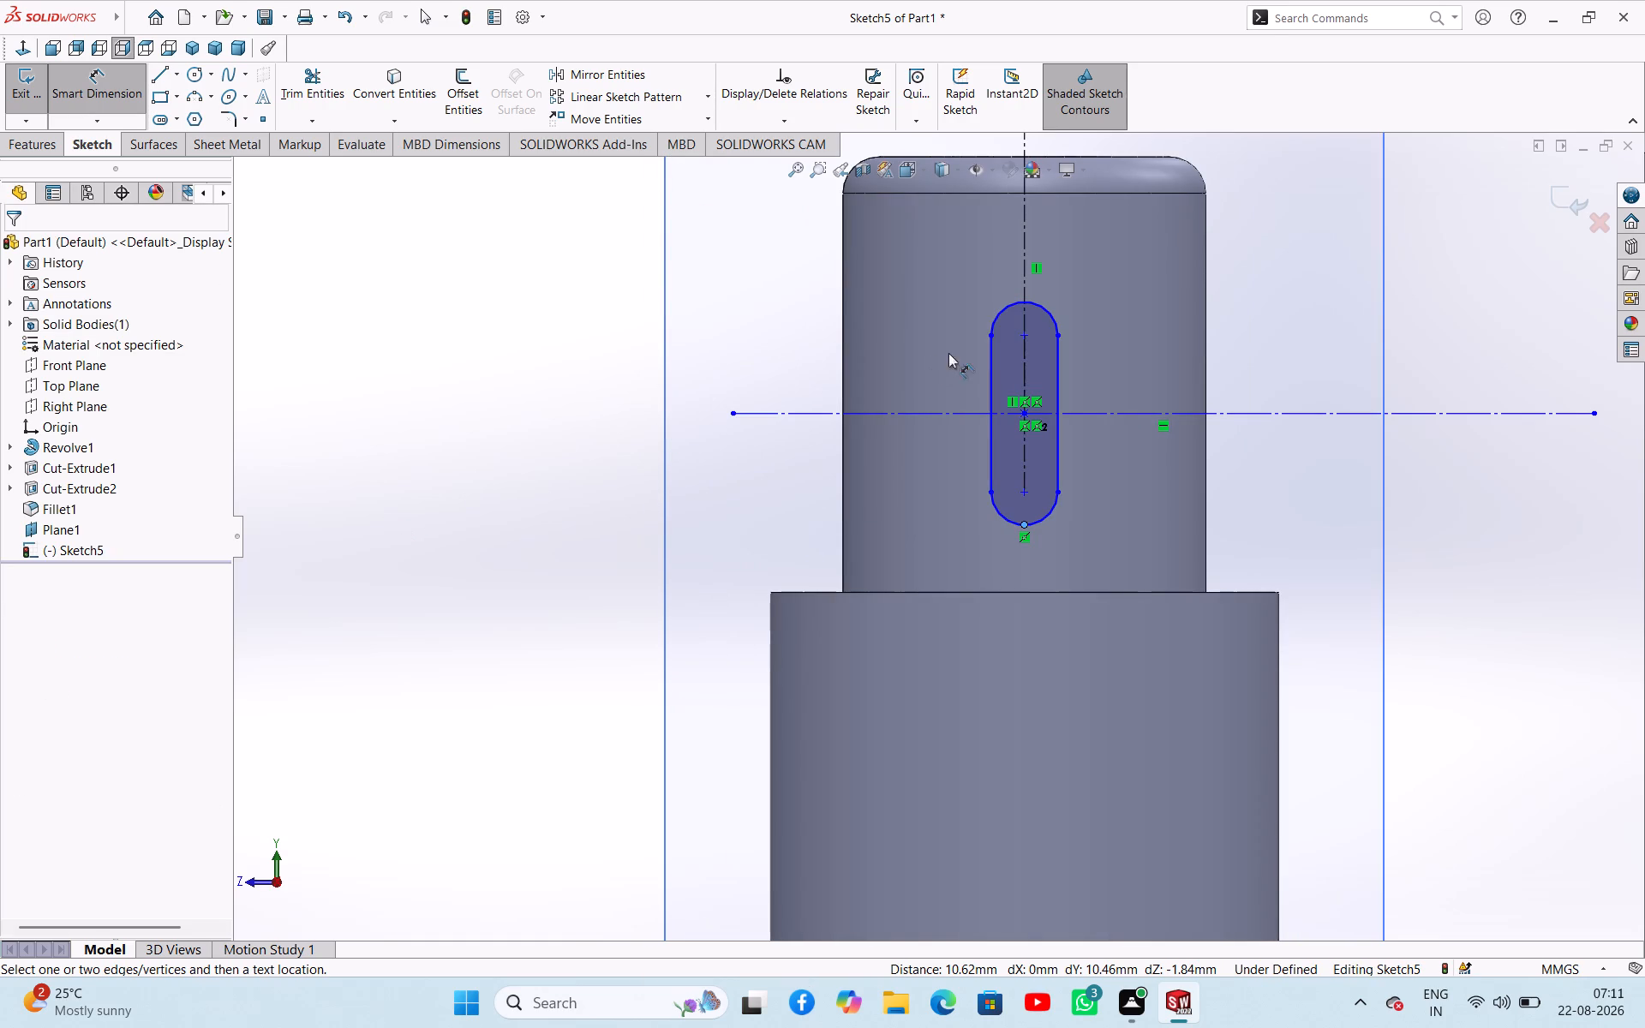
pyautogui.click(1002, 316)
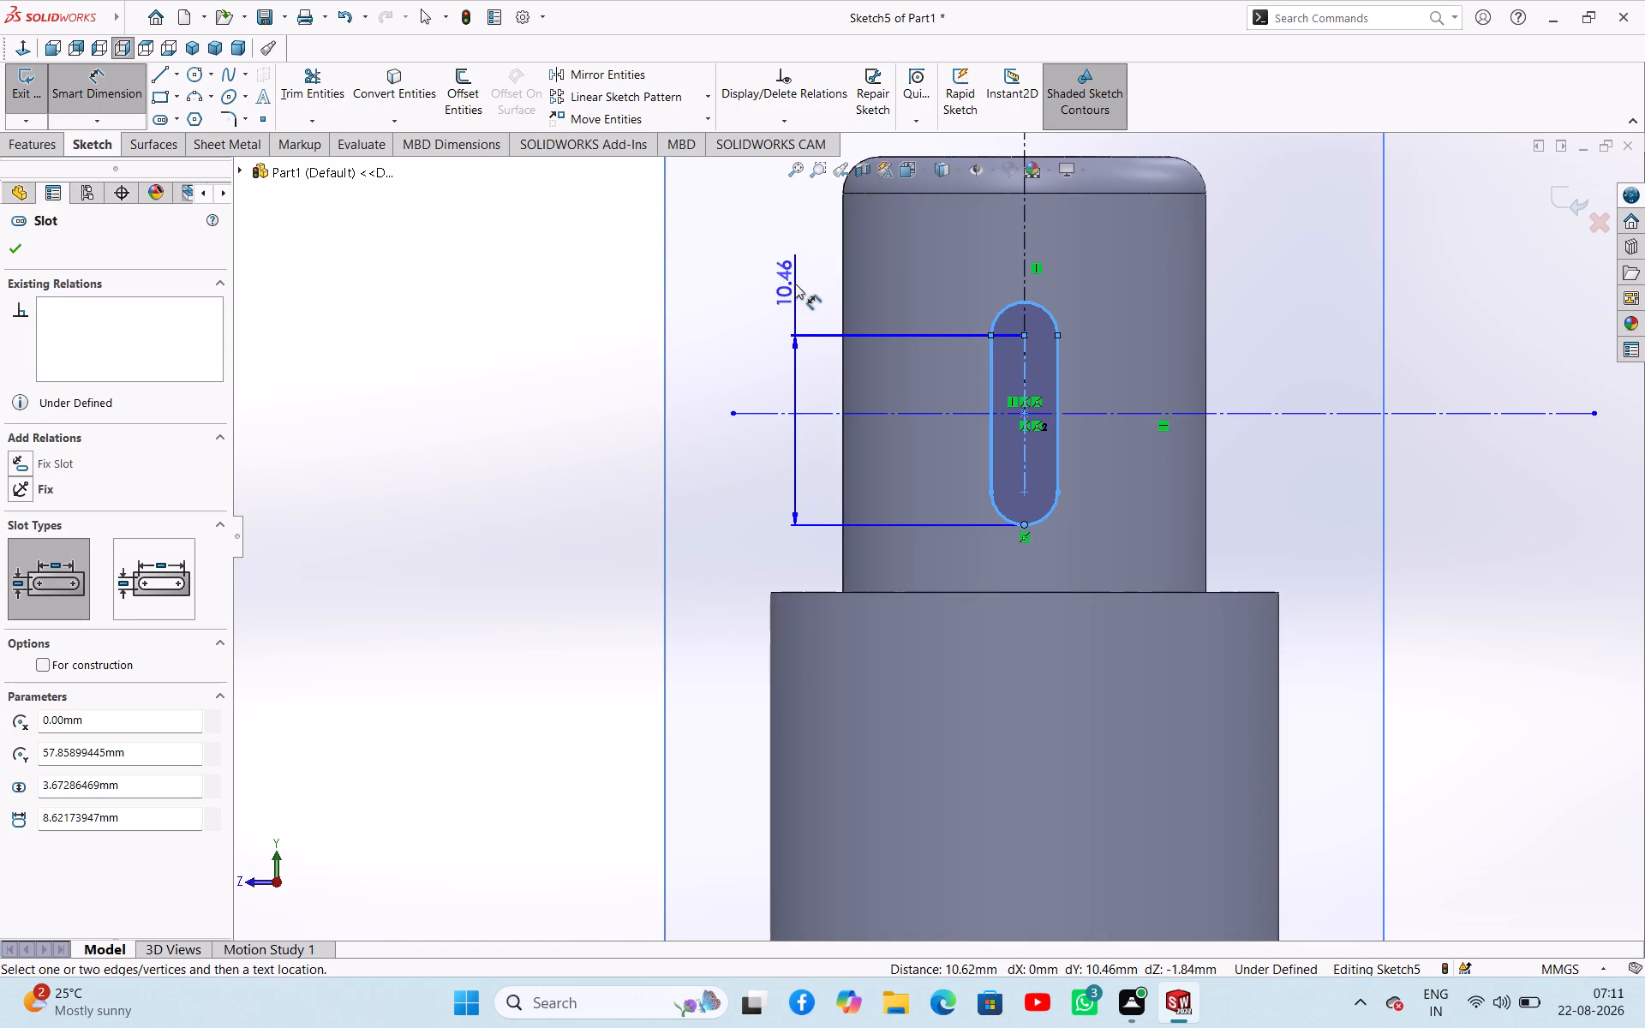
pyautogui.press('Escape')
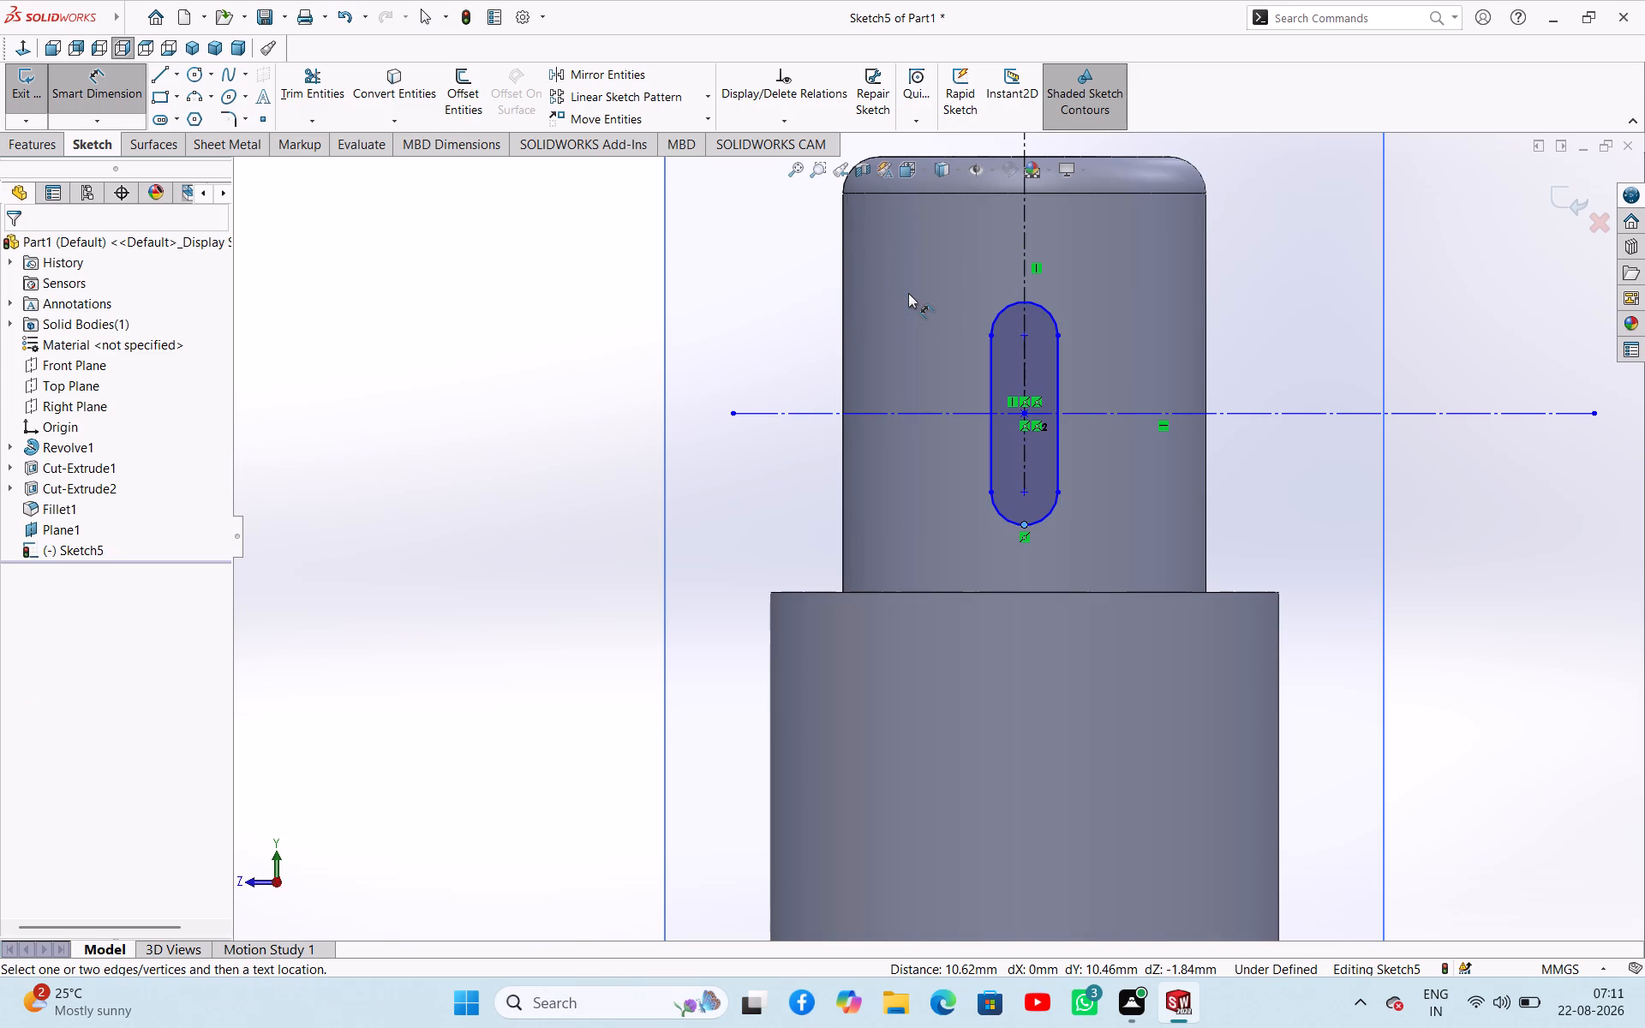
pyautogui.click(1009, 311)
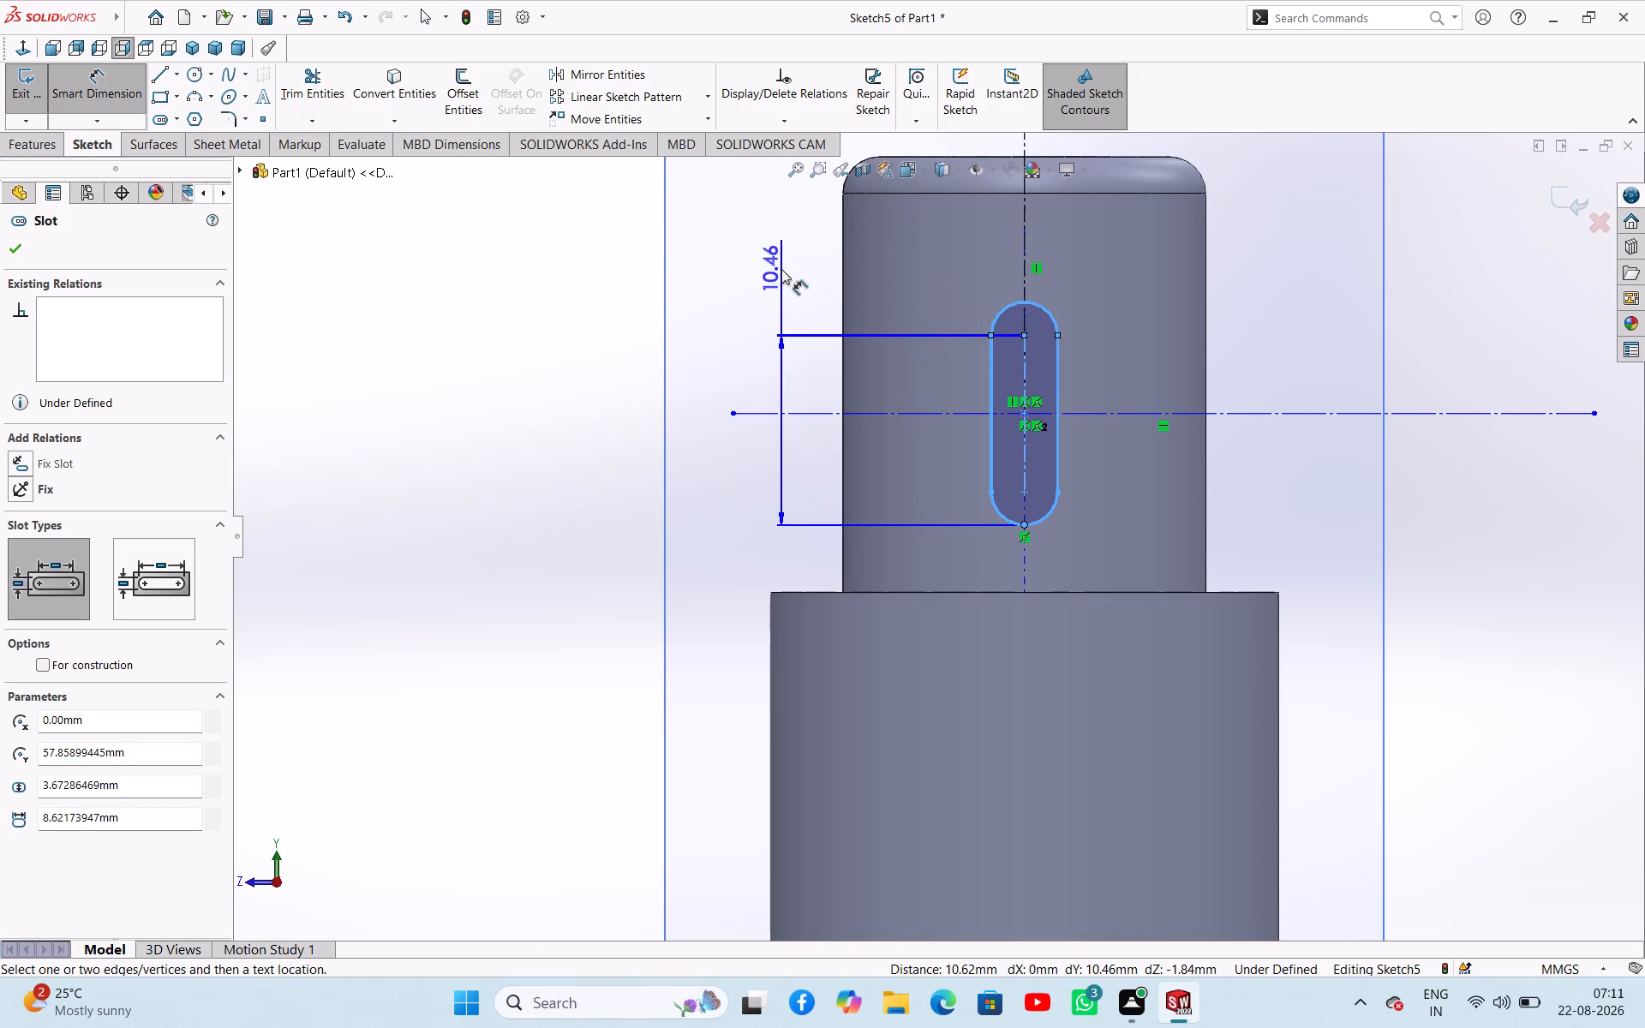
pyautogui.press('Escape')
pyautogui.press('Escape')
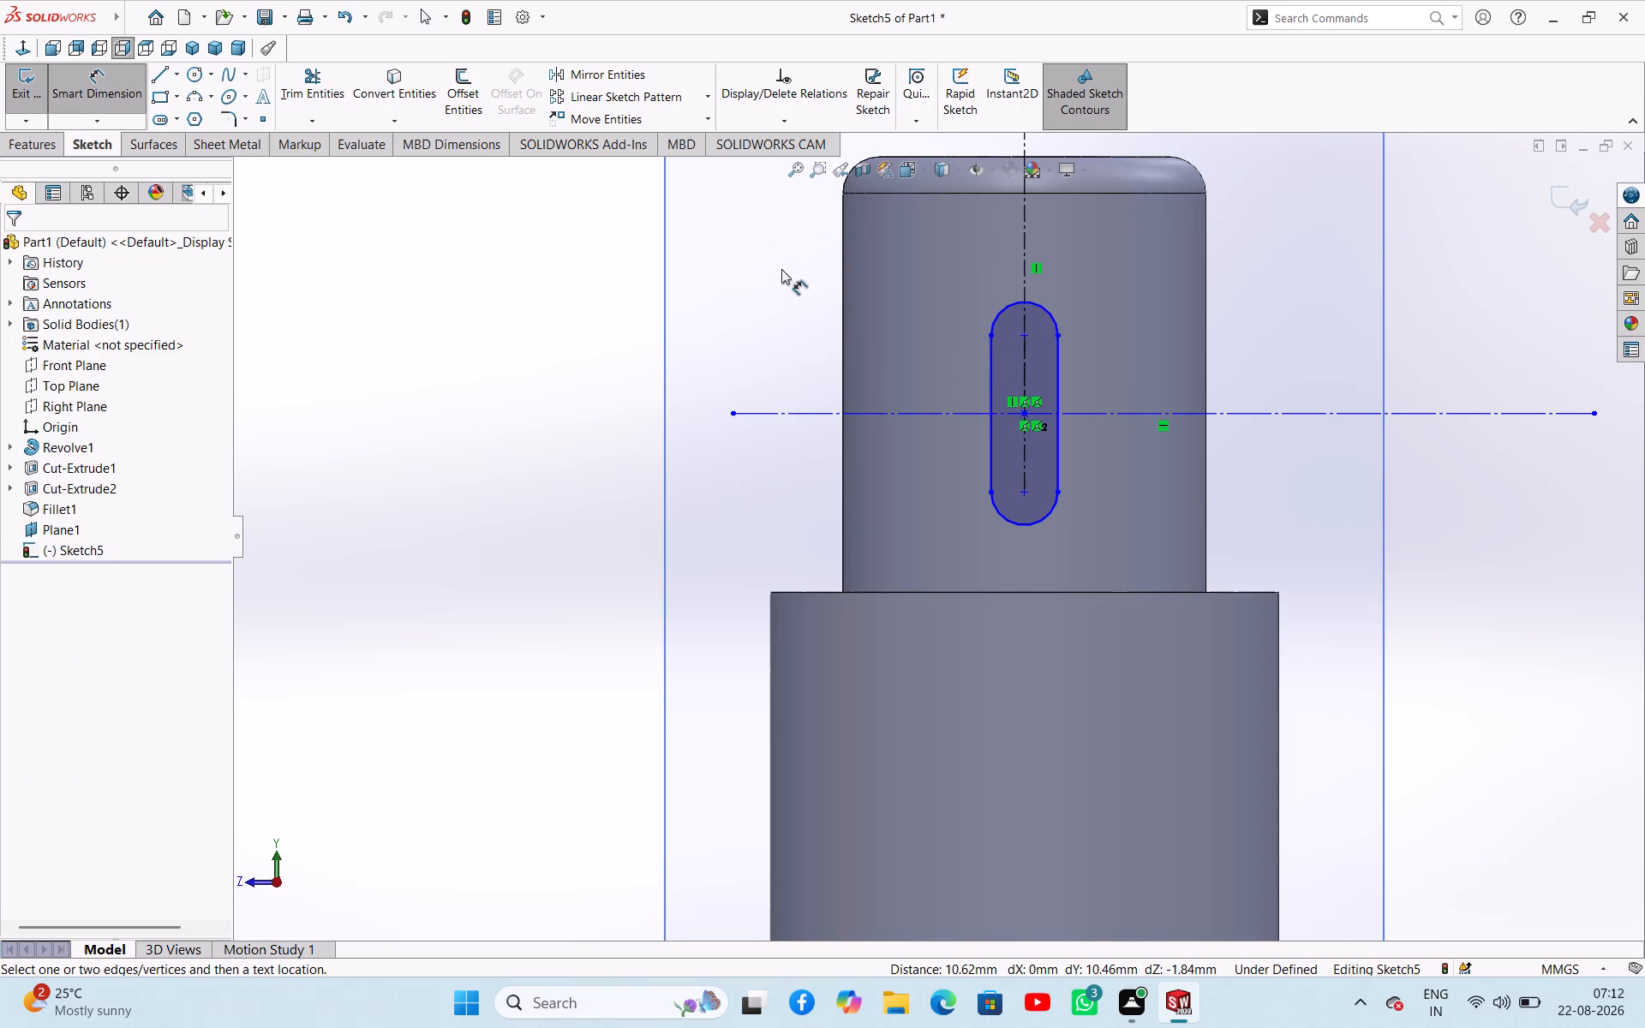
# Dimension the radius of the slot's upper end arc as 2 mm.
pyautogui.click(1009, 303)
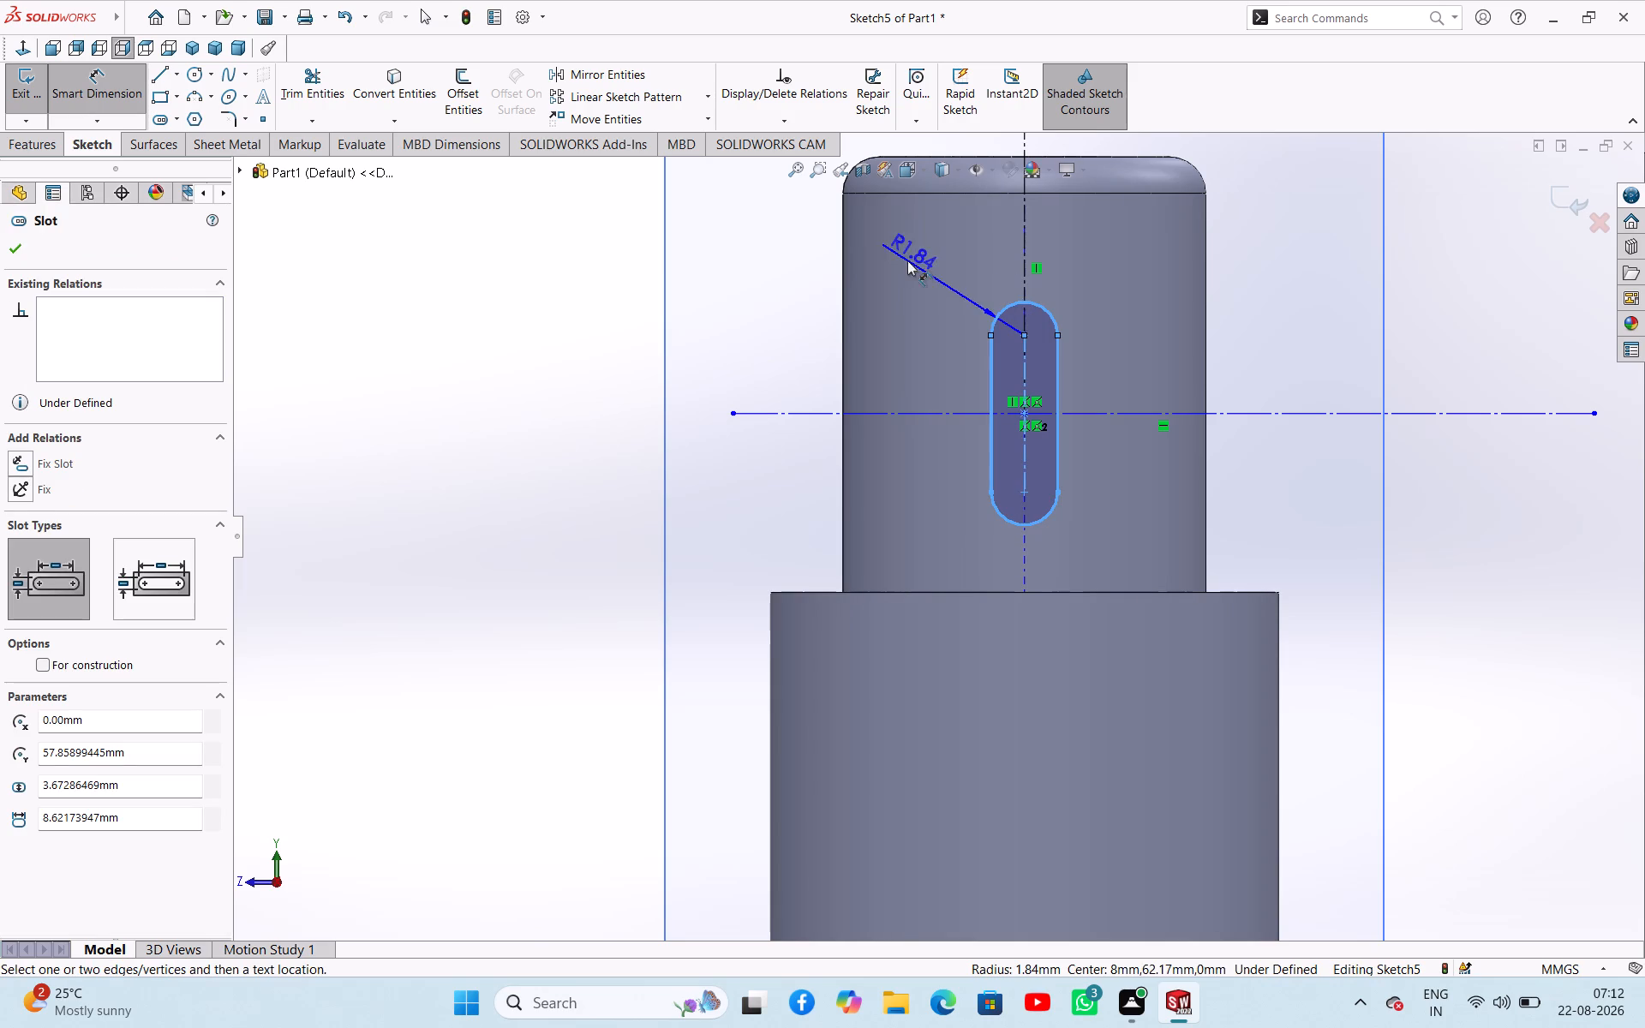
pyautogui.click(817, 260)
pyautogui.press('2')
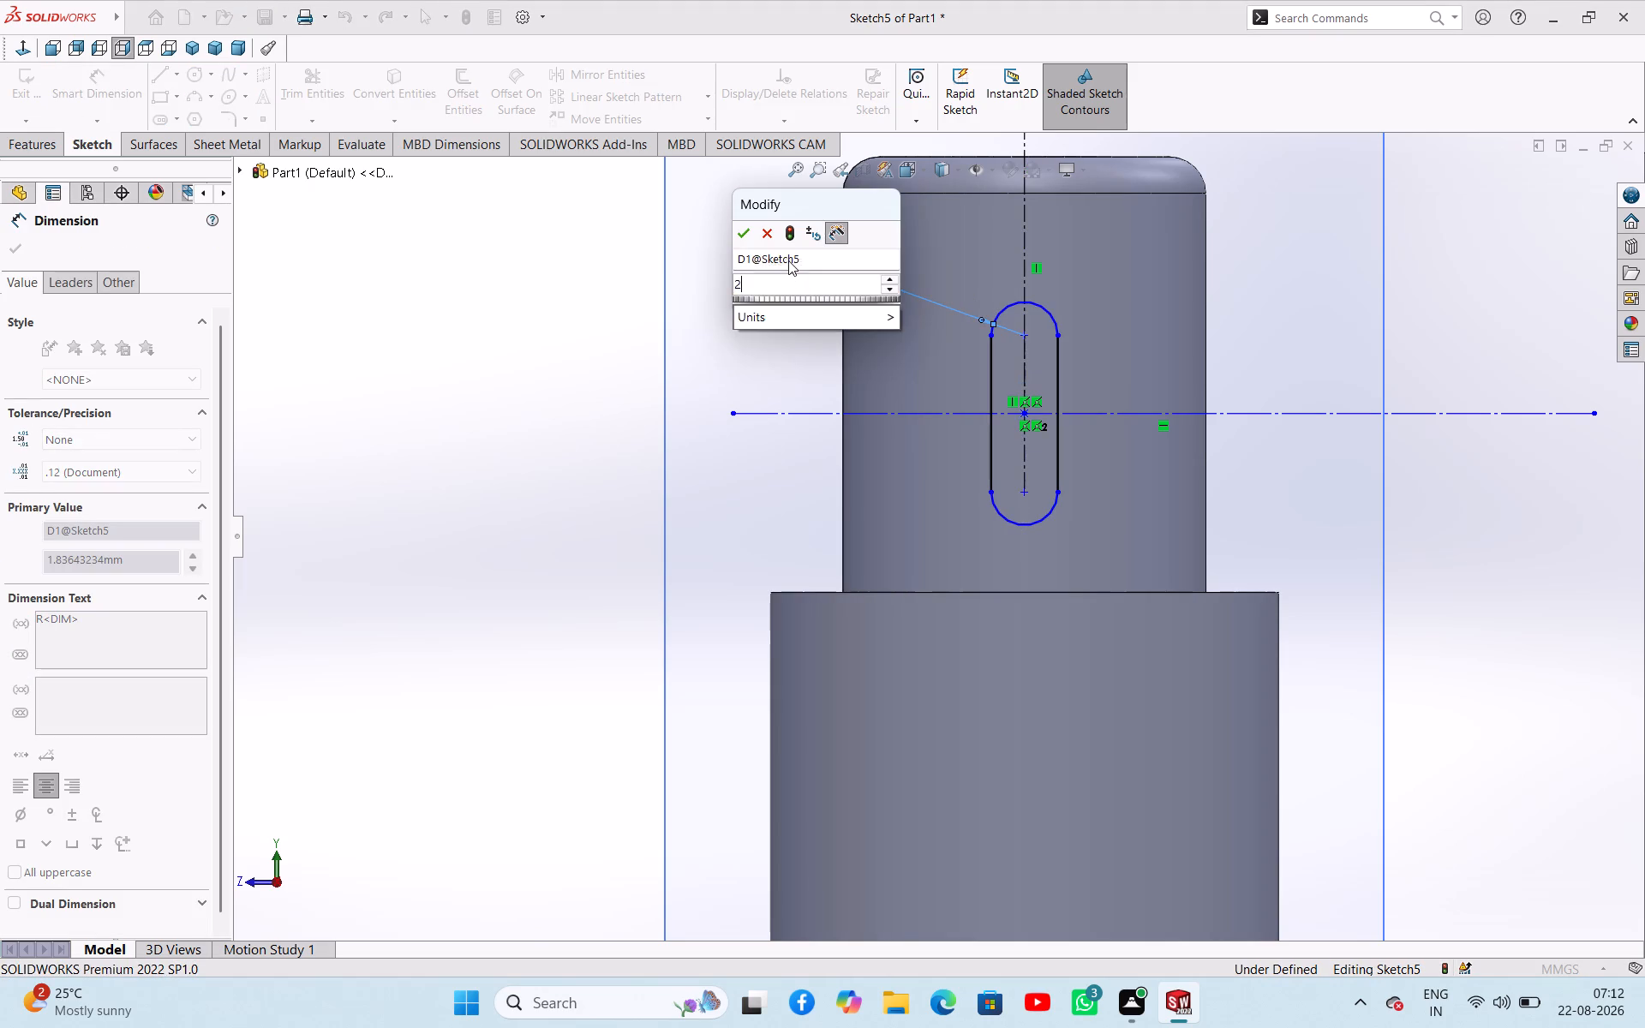
pyautogui.press('Return')
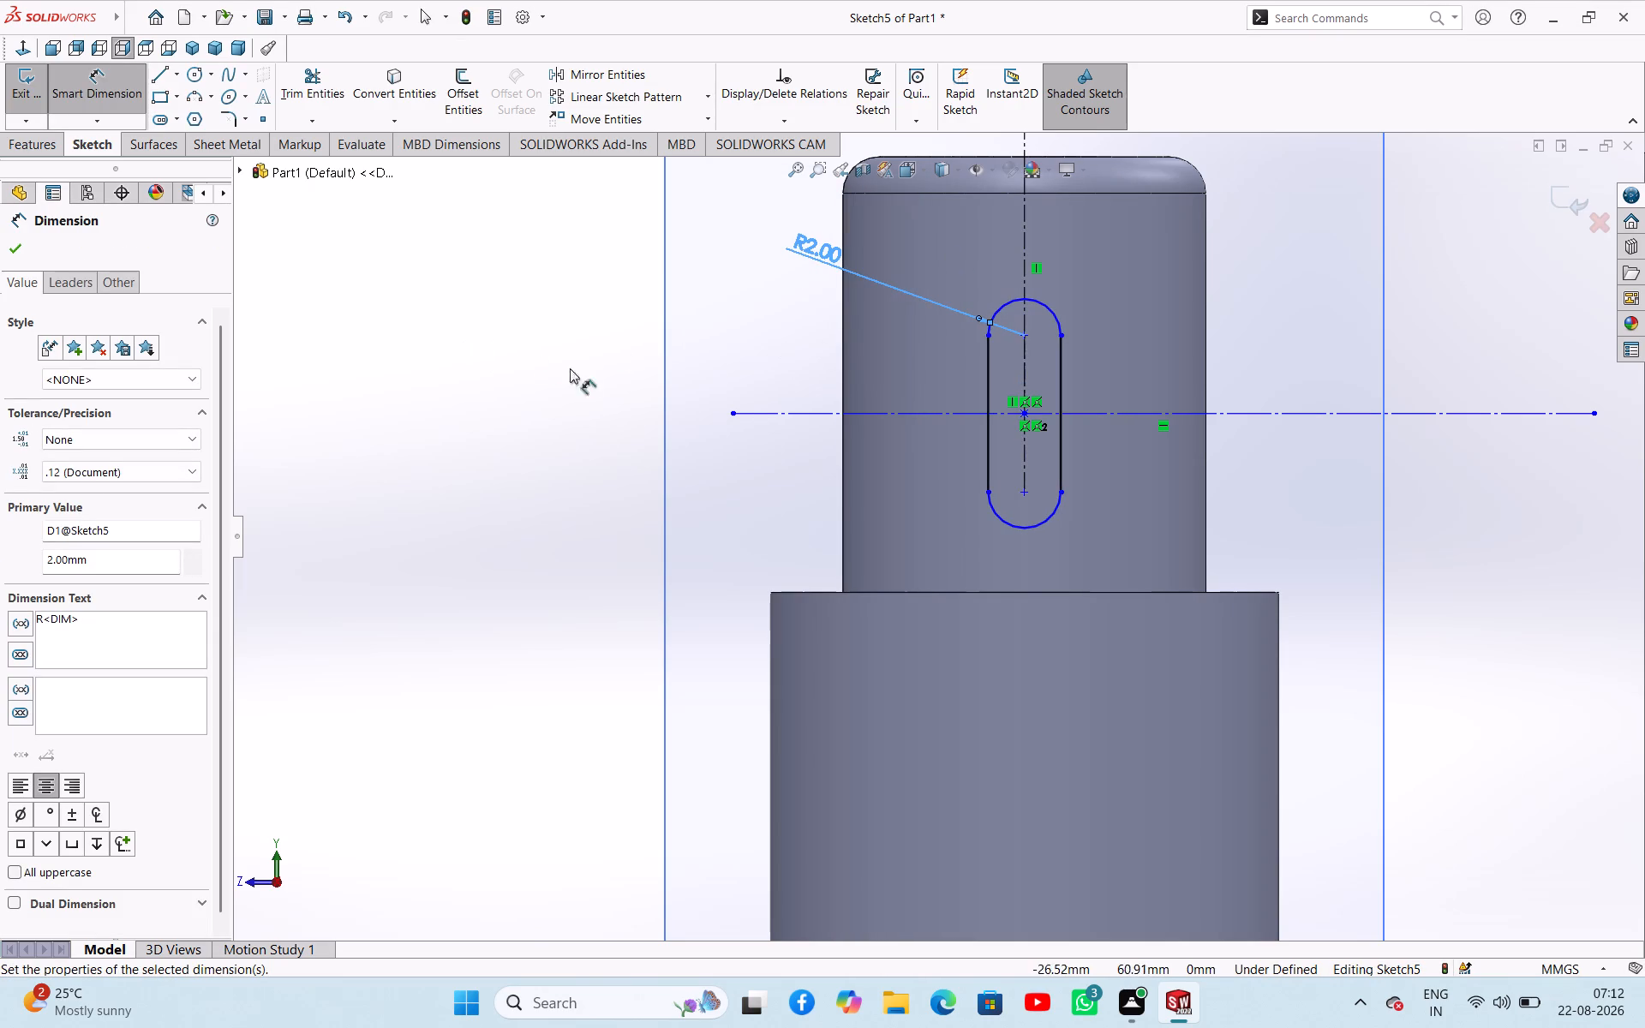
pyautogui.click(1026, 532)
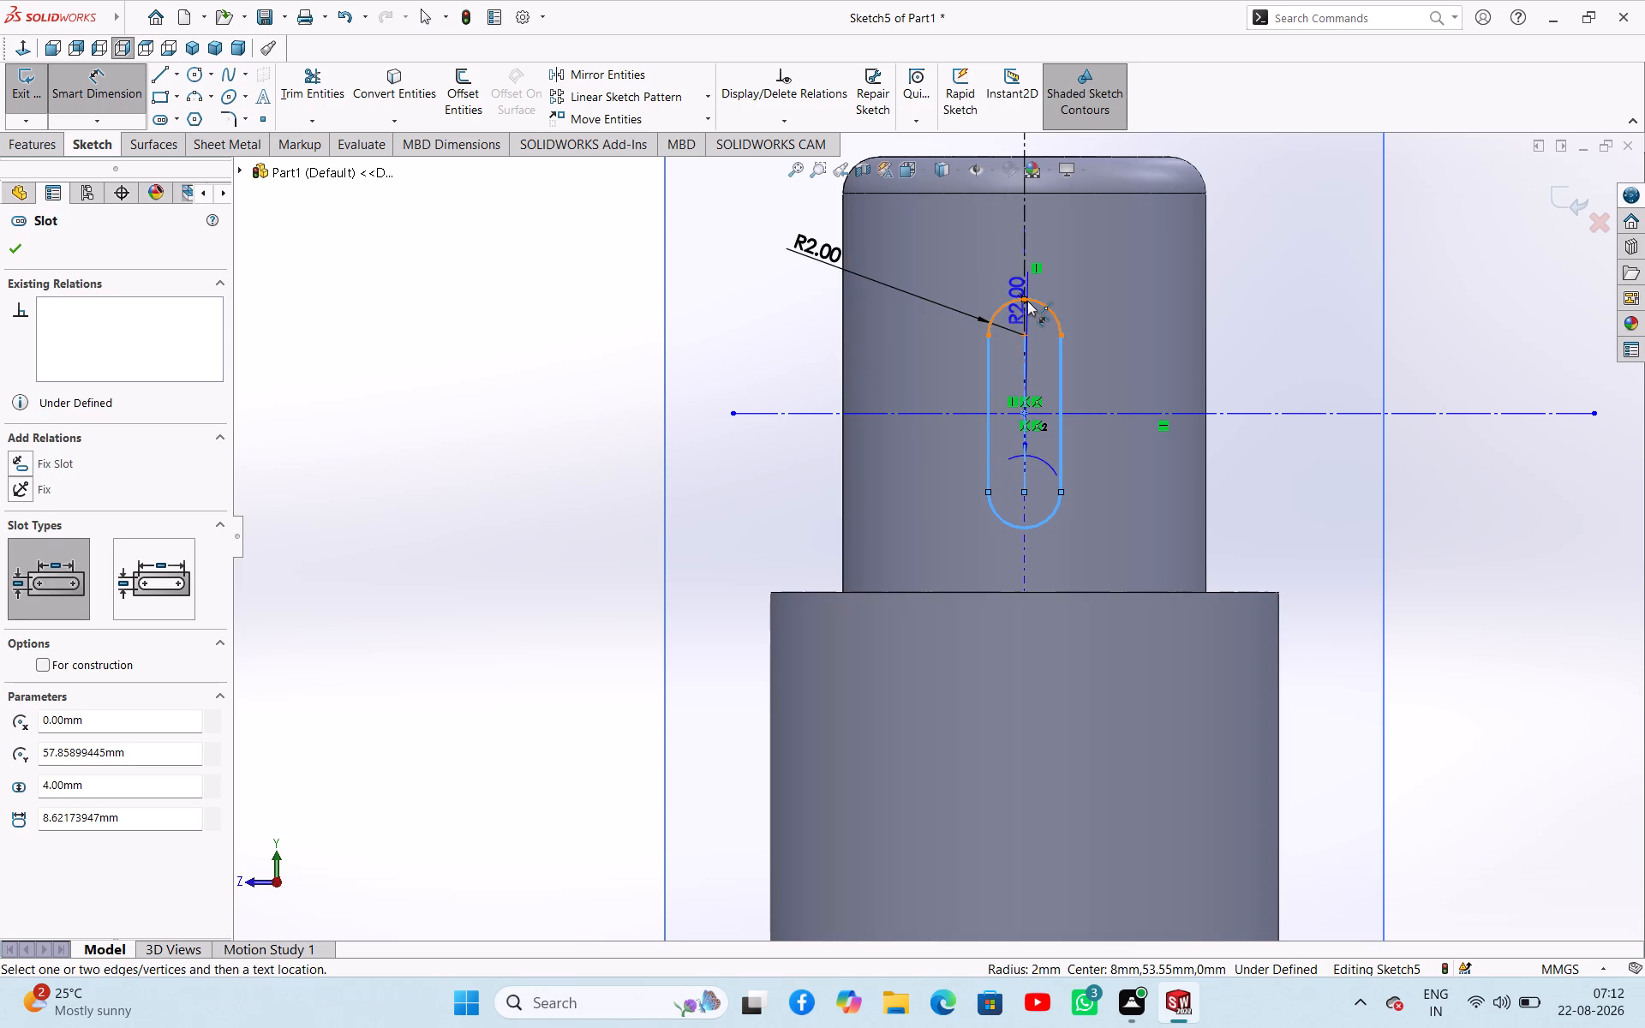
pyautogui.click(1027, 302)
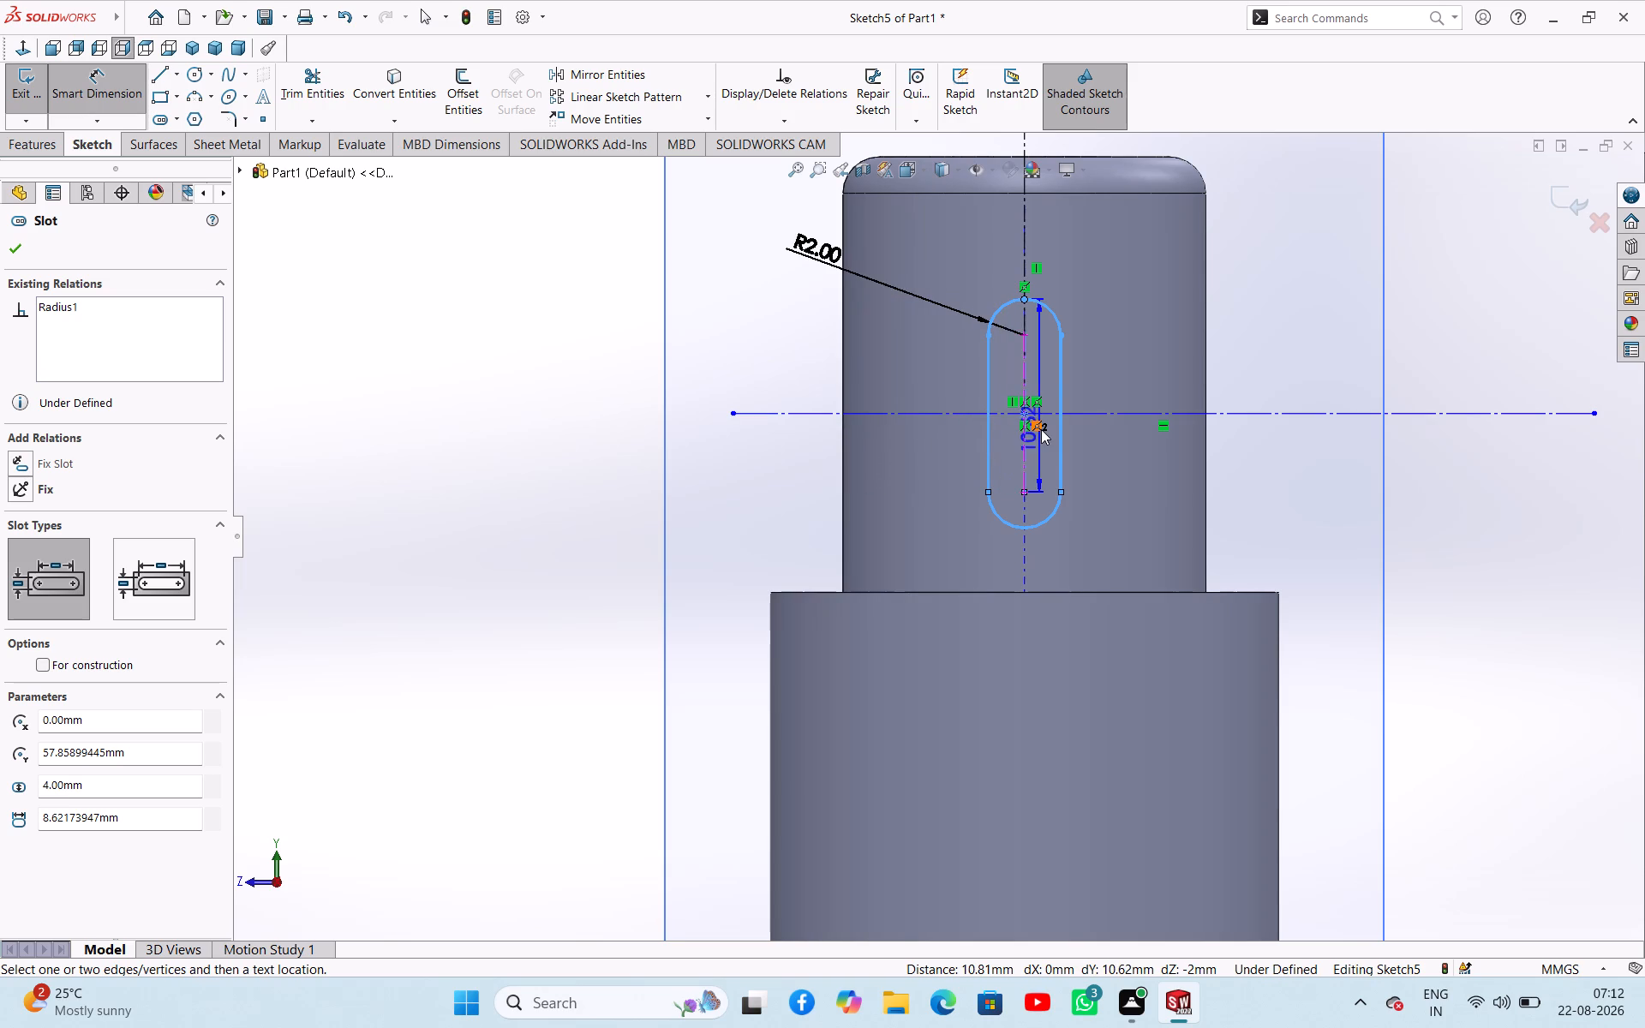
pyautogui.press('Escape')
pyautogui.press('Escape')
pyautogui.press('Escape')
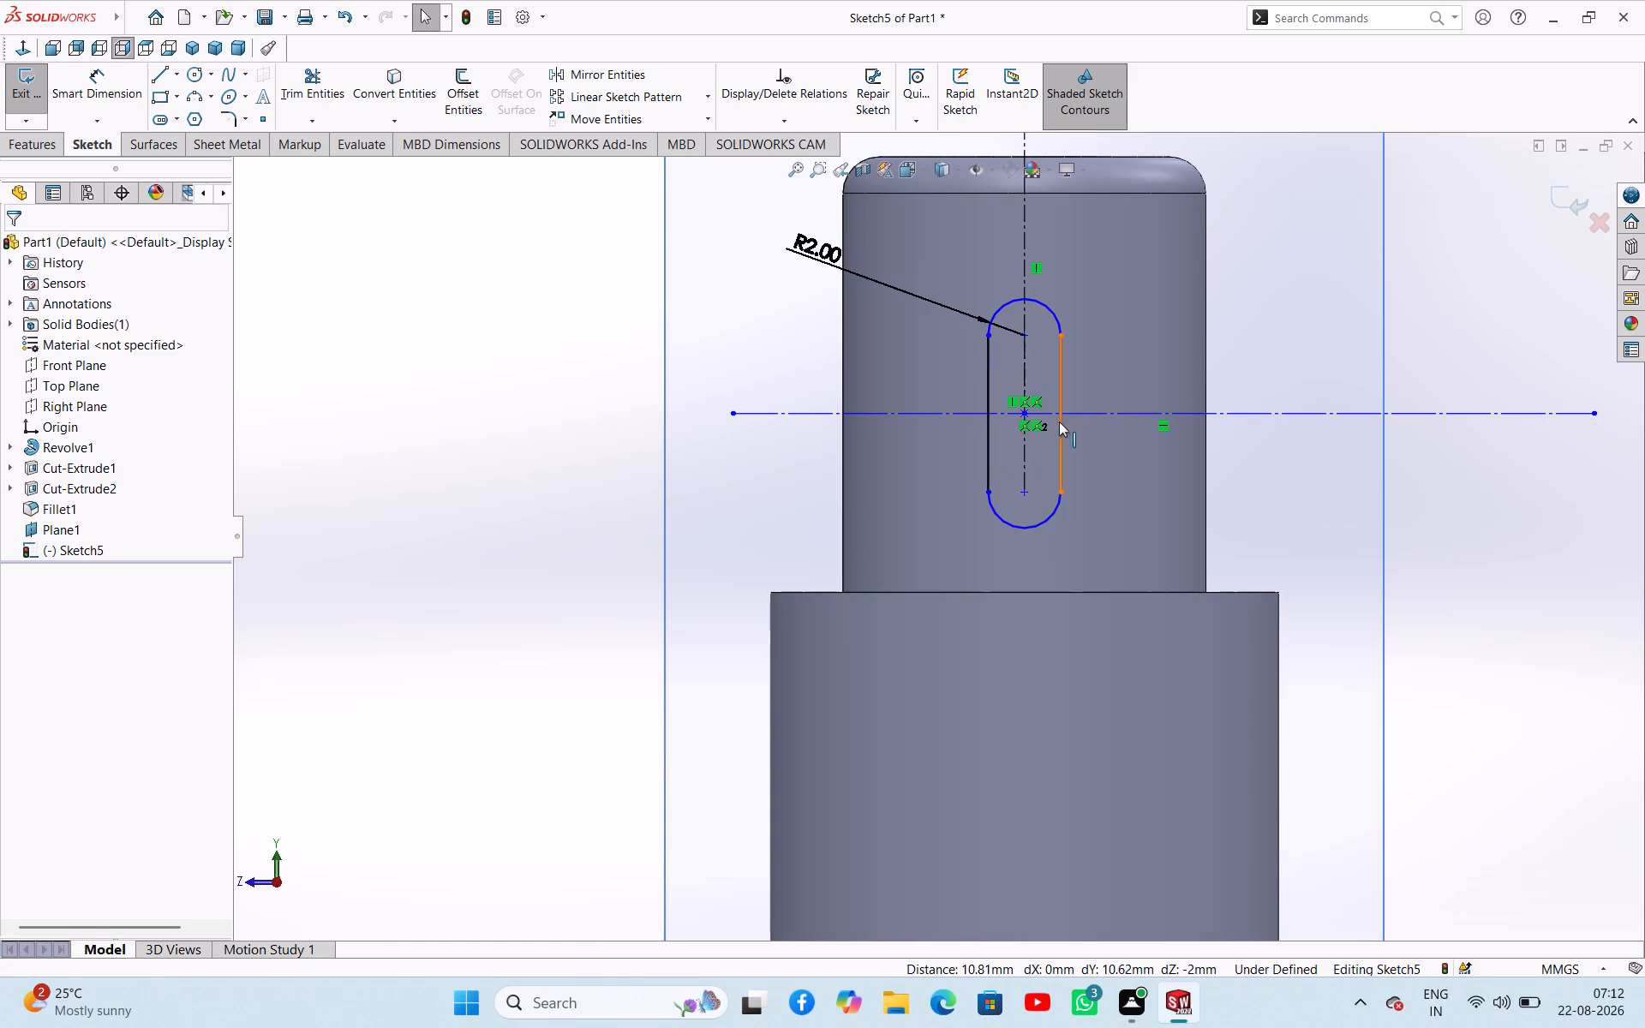
# Dimension the slot's overall length between the outermost points of its two end arcs as 16 mm.
pyautogui.moveTo(548, 478); pyautogui.dragTo(562, 374, button='right')
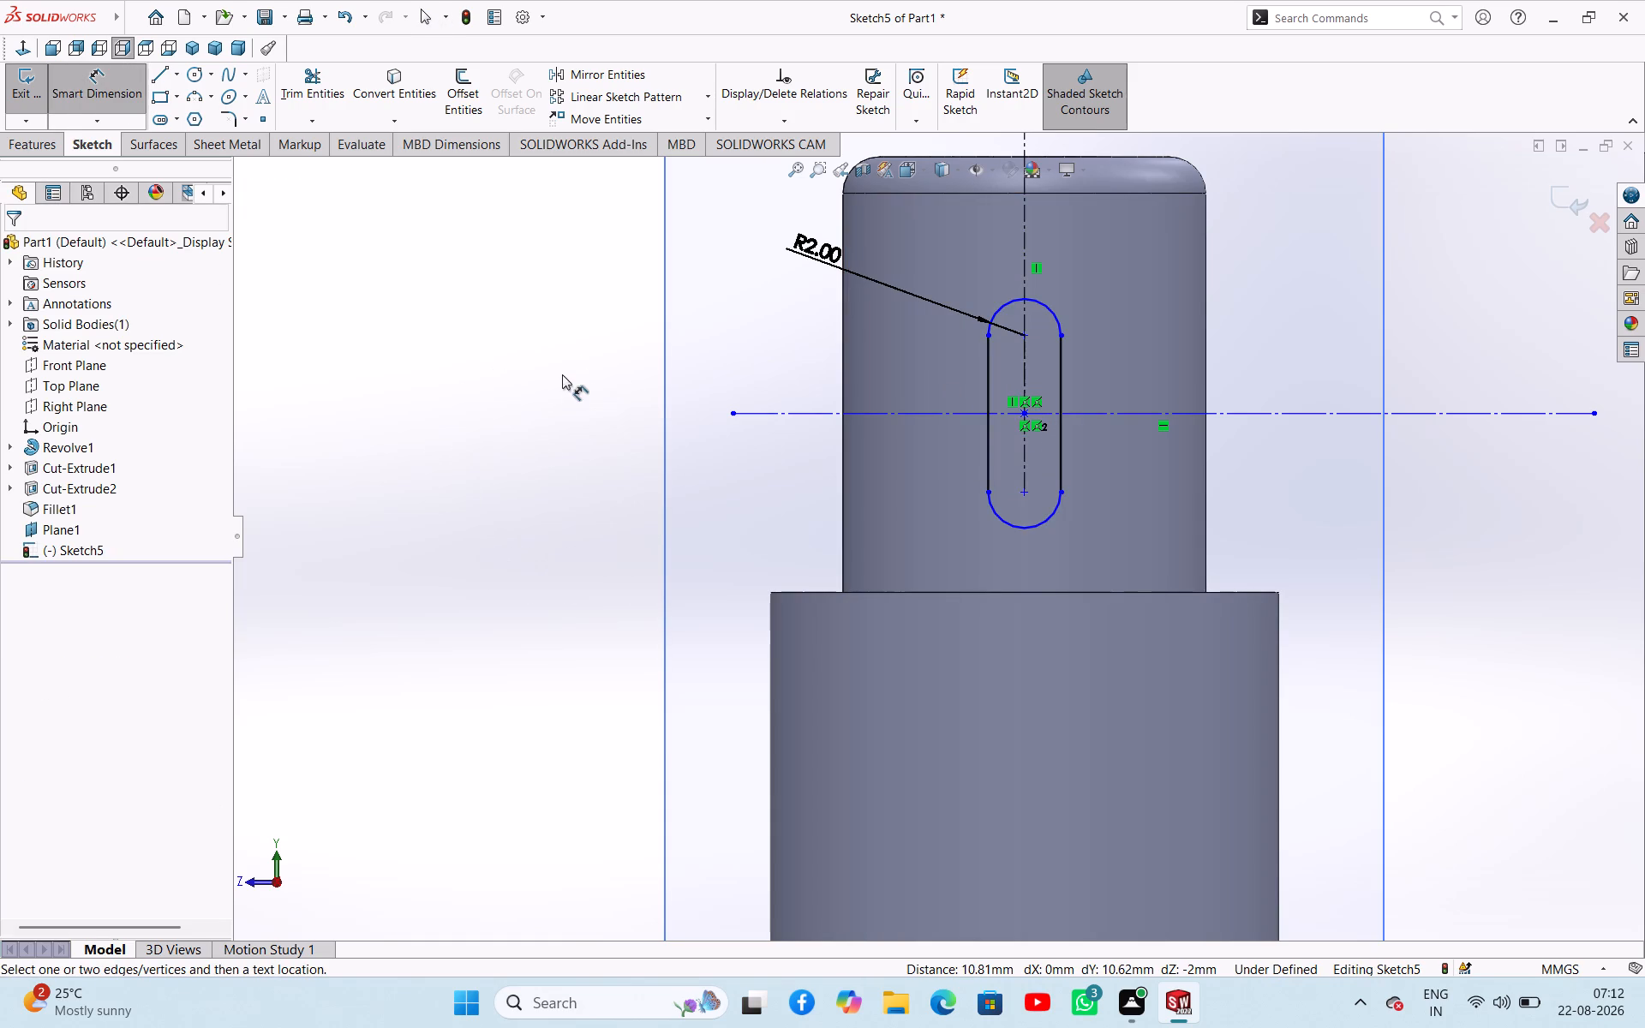
pyautogui.moveTo(562, 374); pyautogui.dragTo(579, 372, button='right')
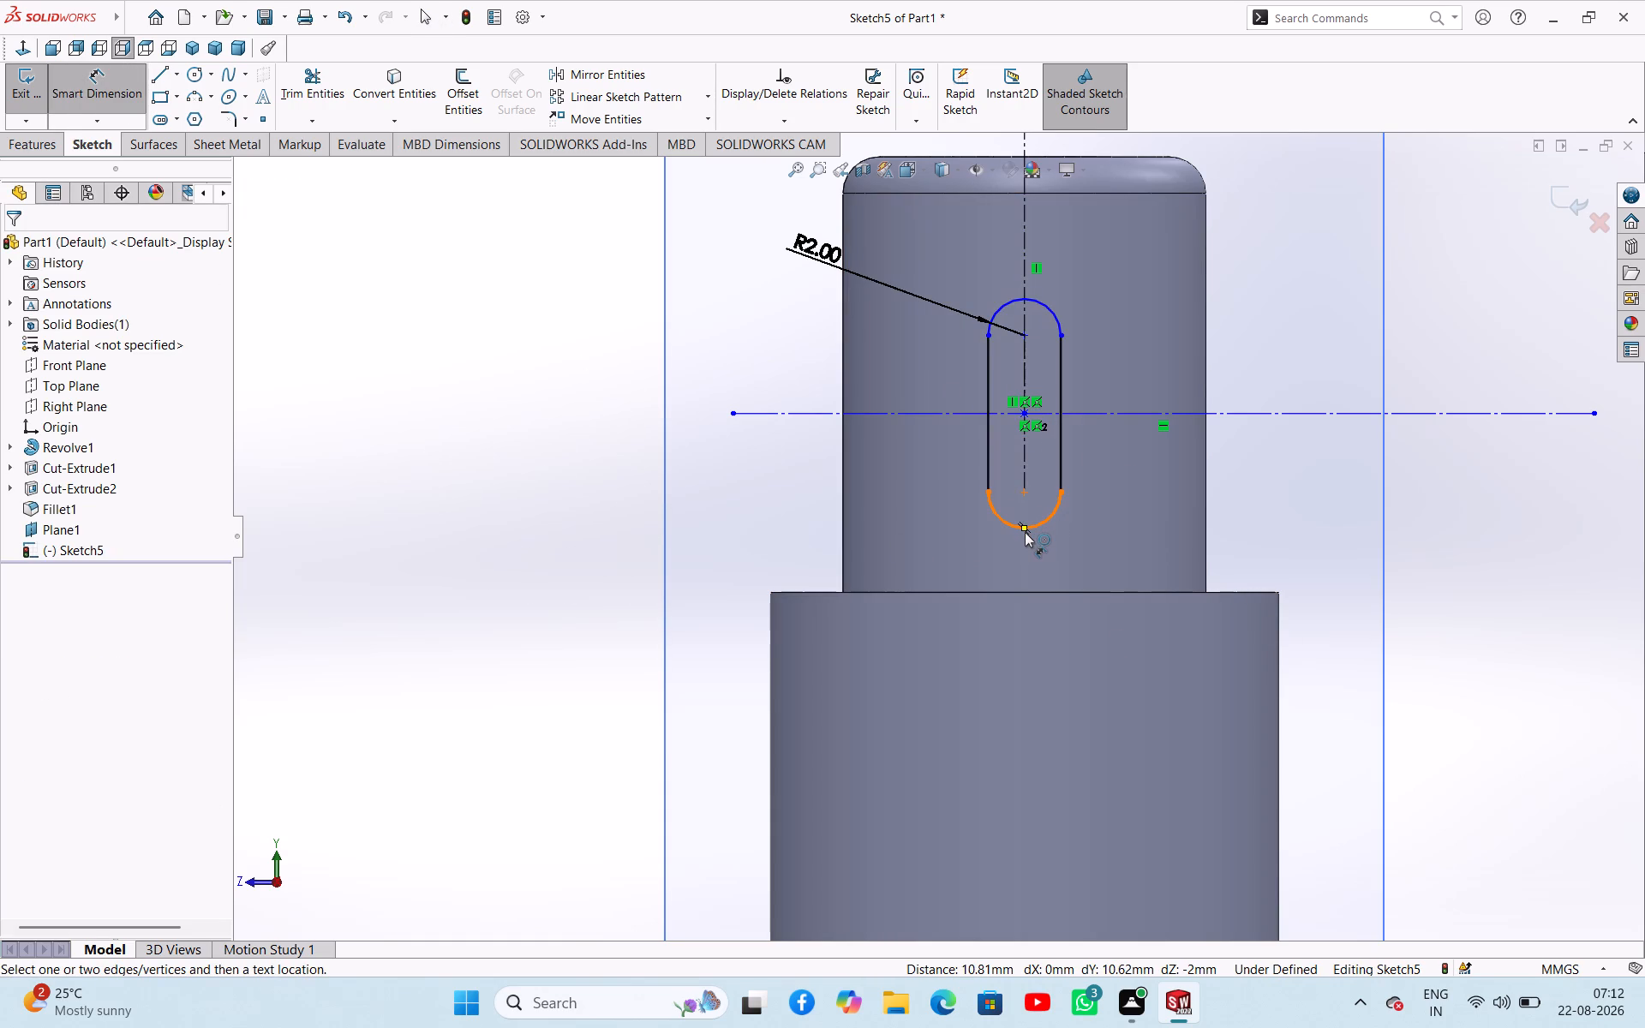
pyautogui.click(1025, 532)
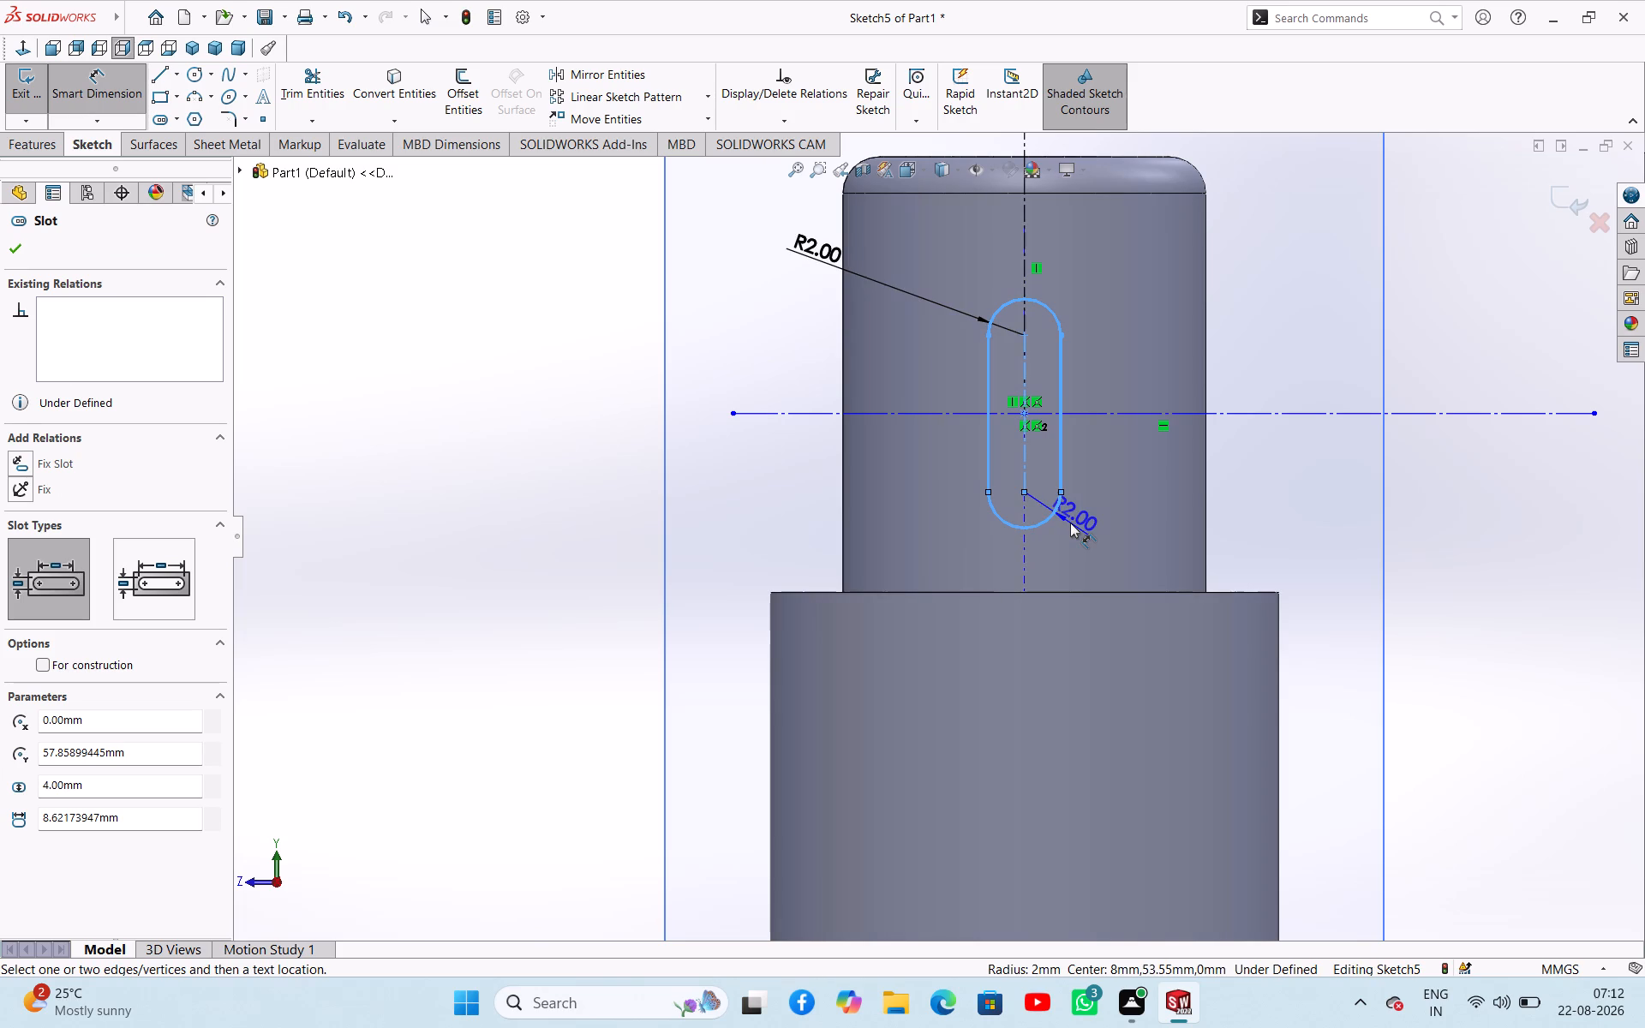
pyautogui.press('Escape')
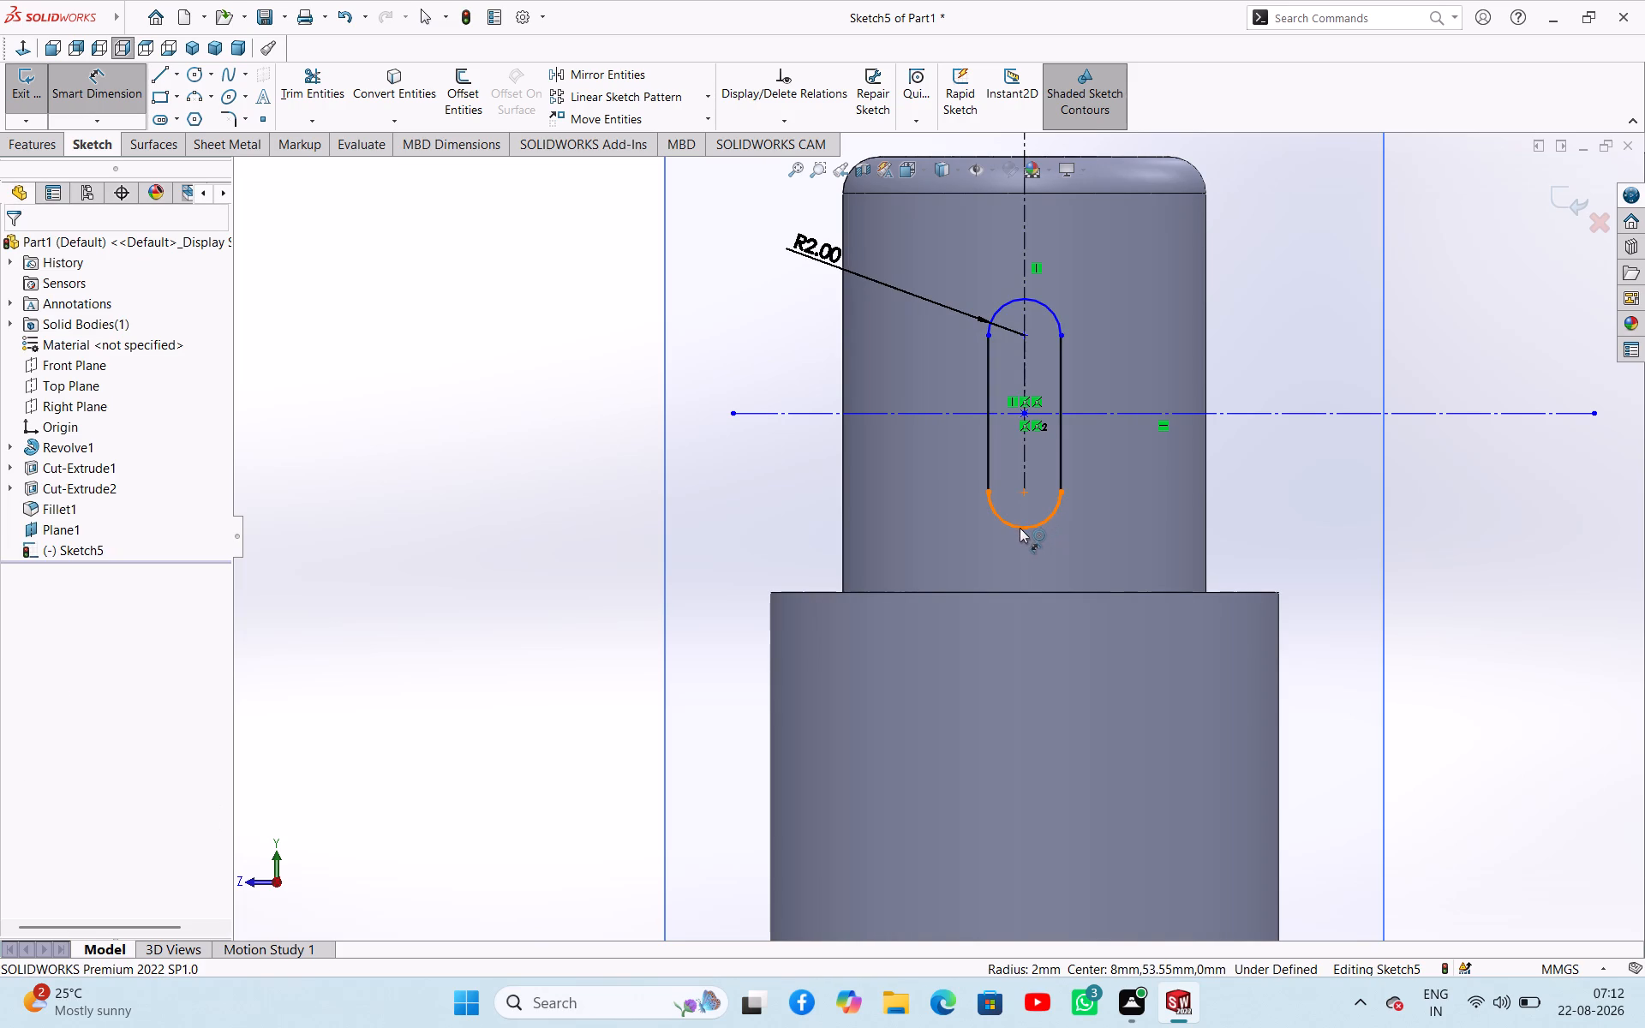
pyautogui.click(1024, 529)
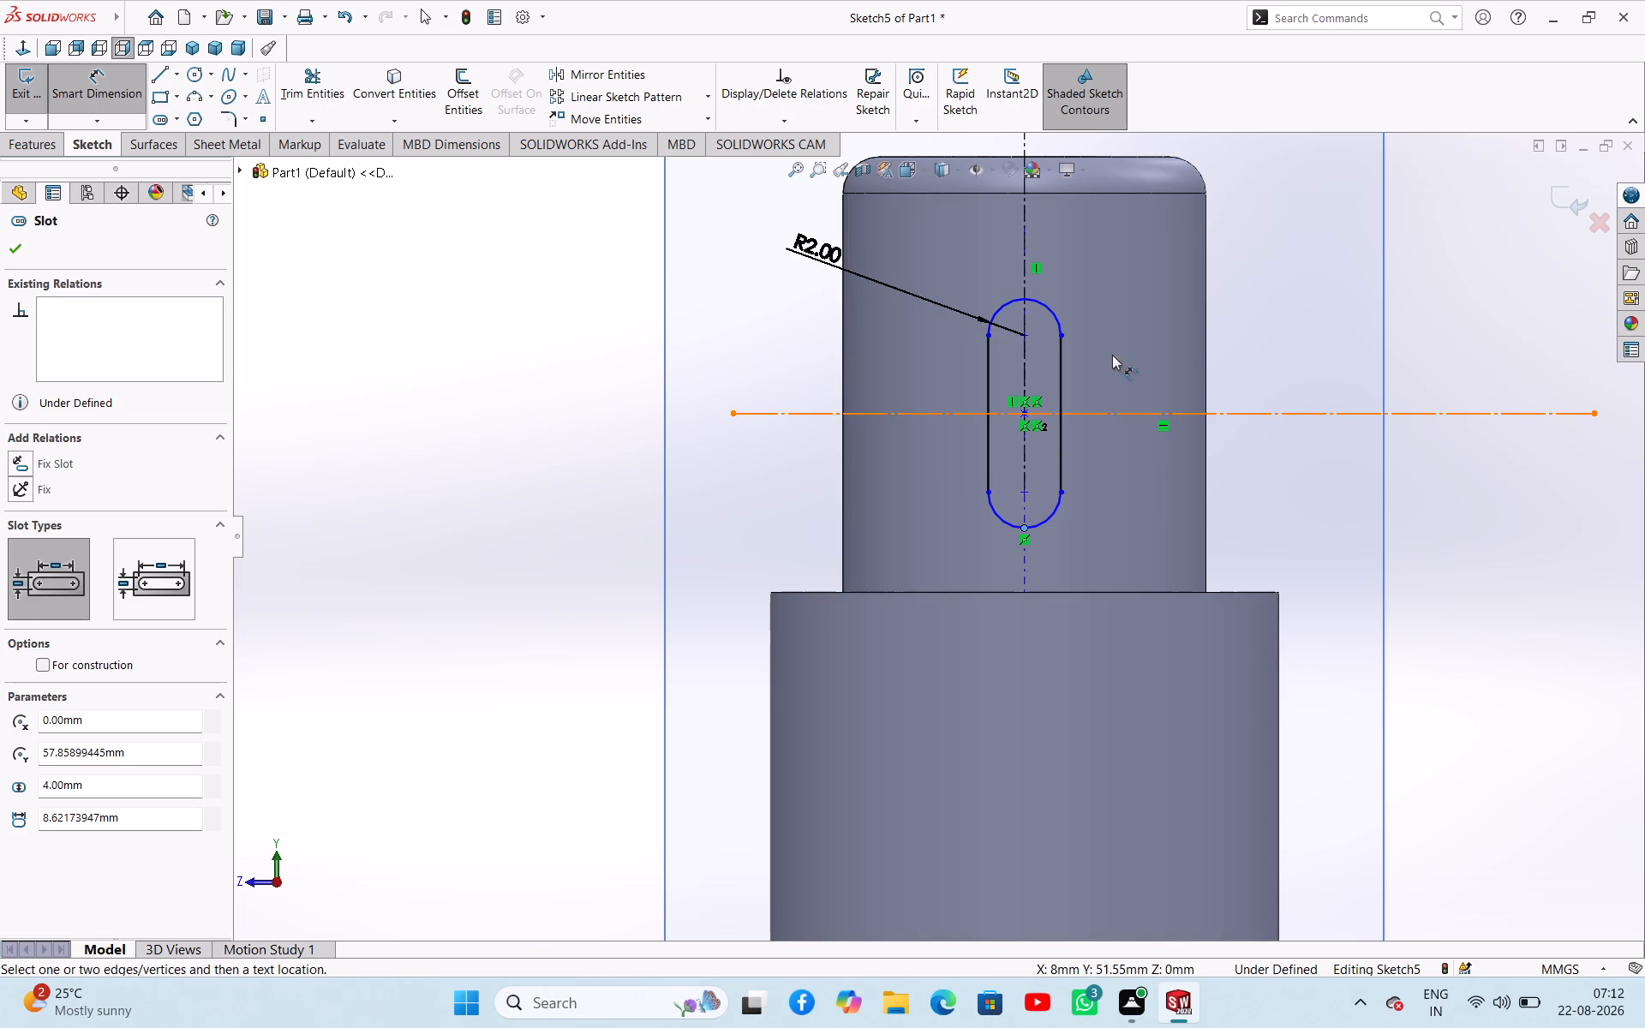
pyautogui.keyDown('ctrl'); pyautogui.click(1026, 299); pyautogui.keyUp('ctrl')
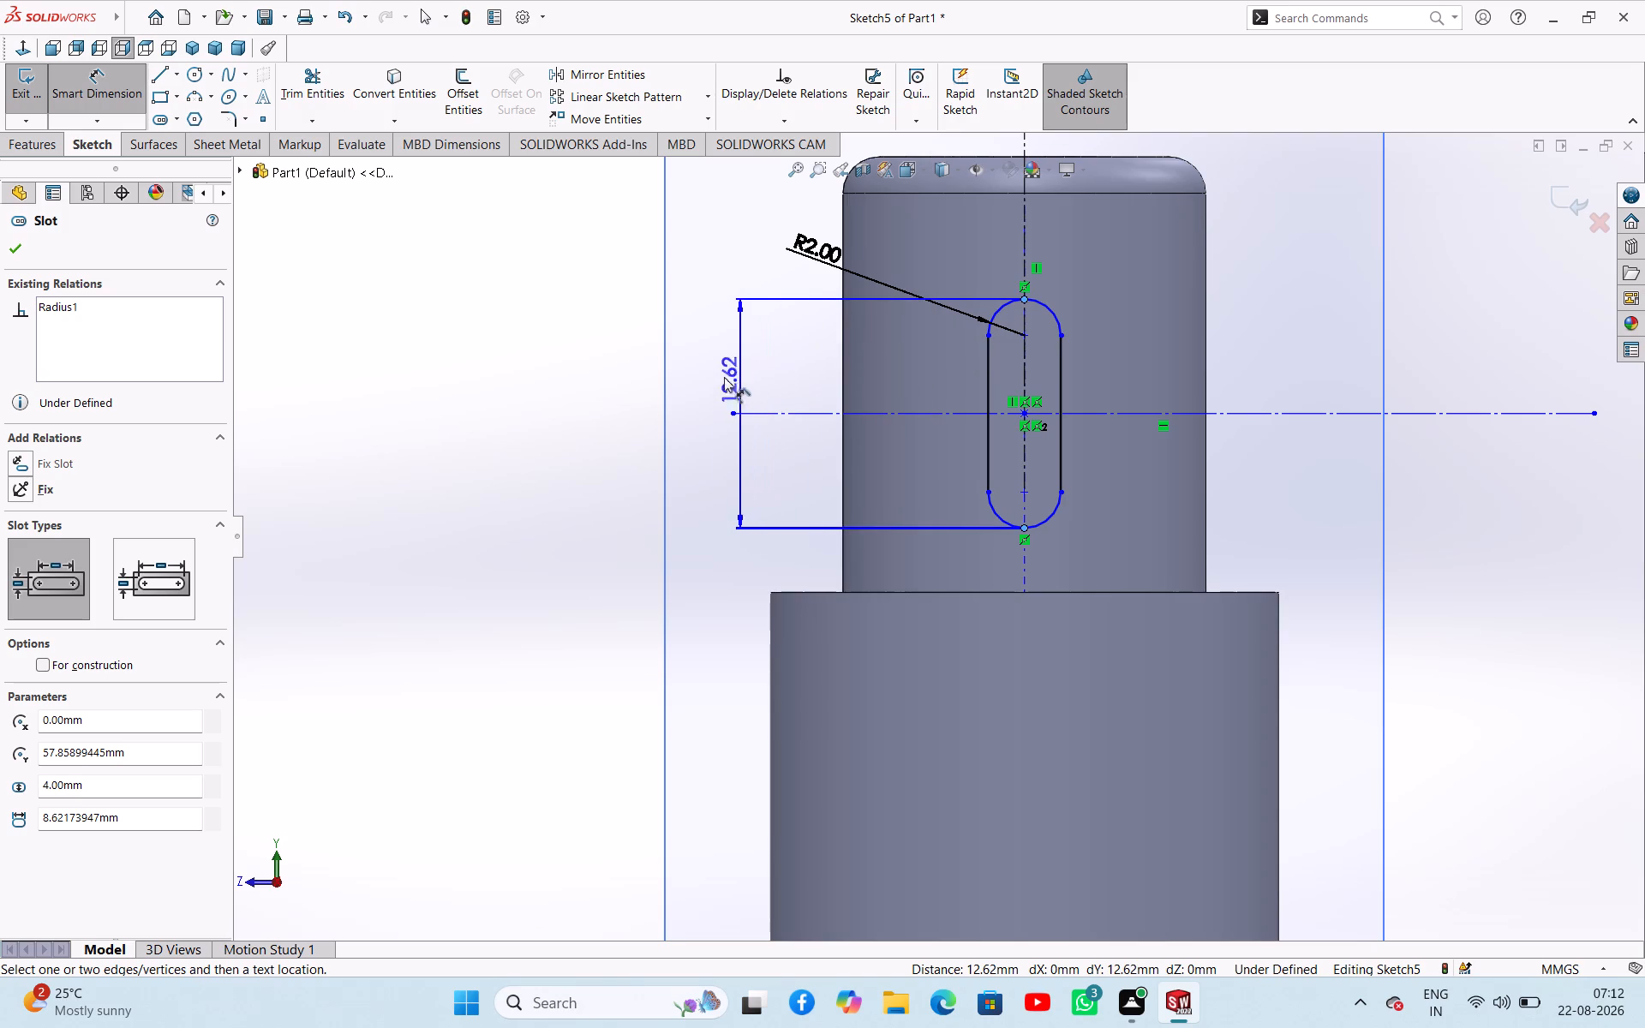
pyautogui.click(705, 367)
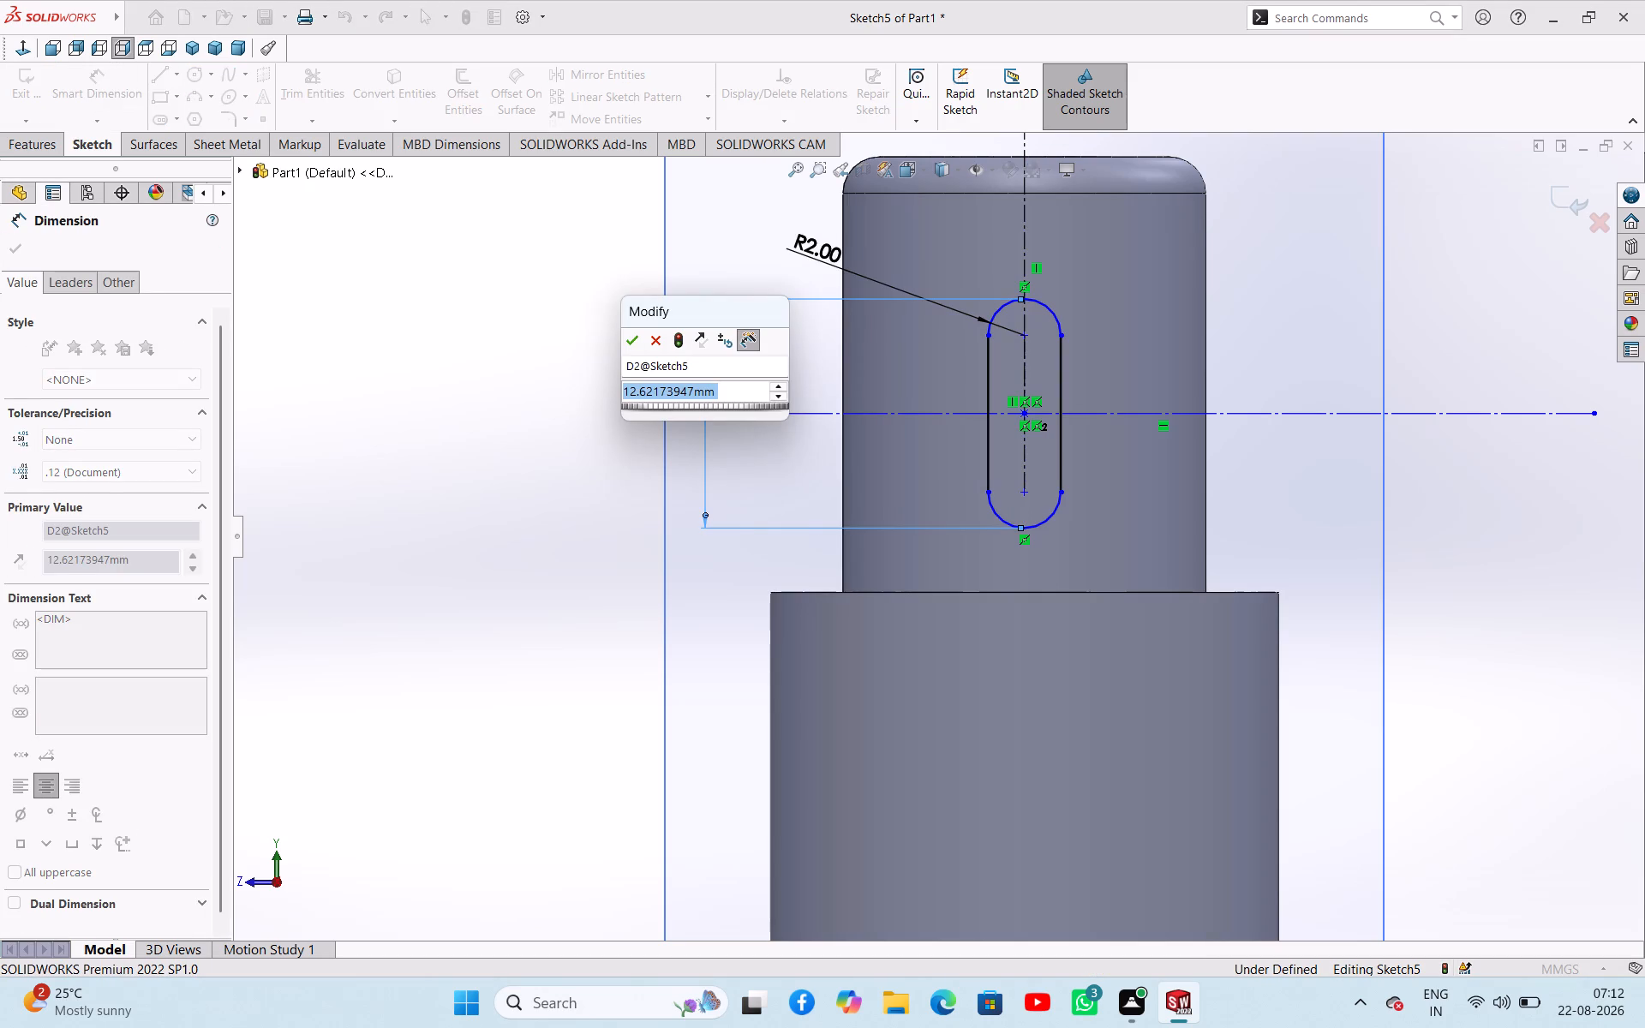
pyautogui.write('16')
pyautogui.press('Return')
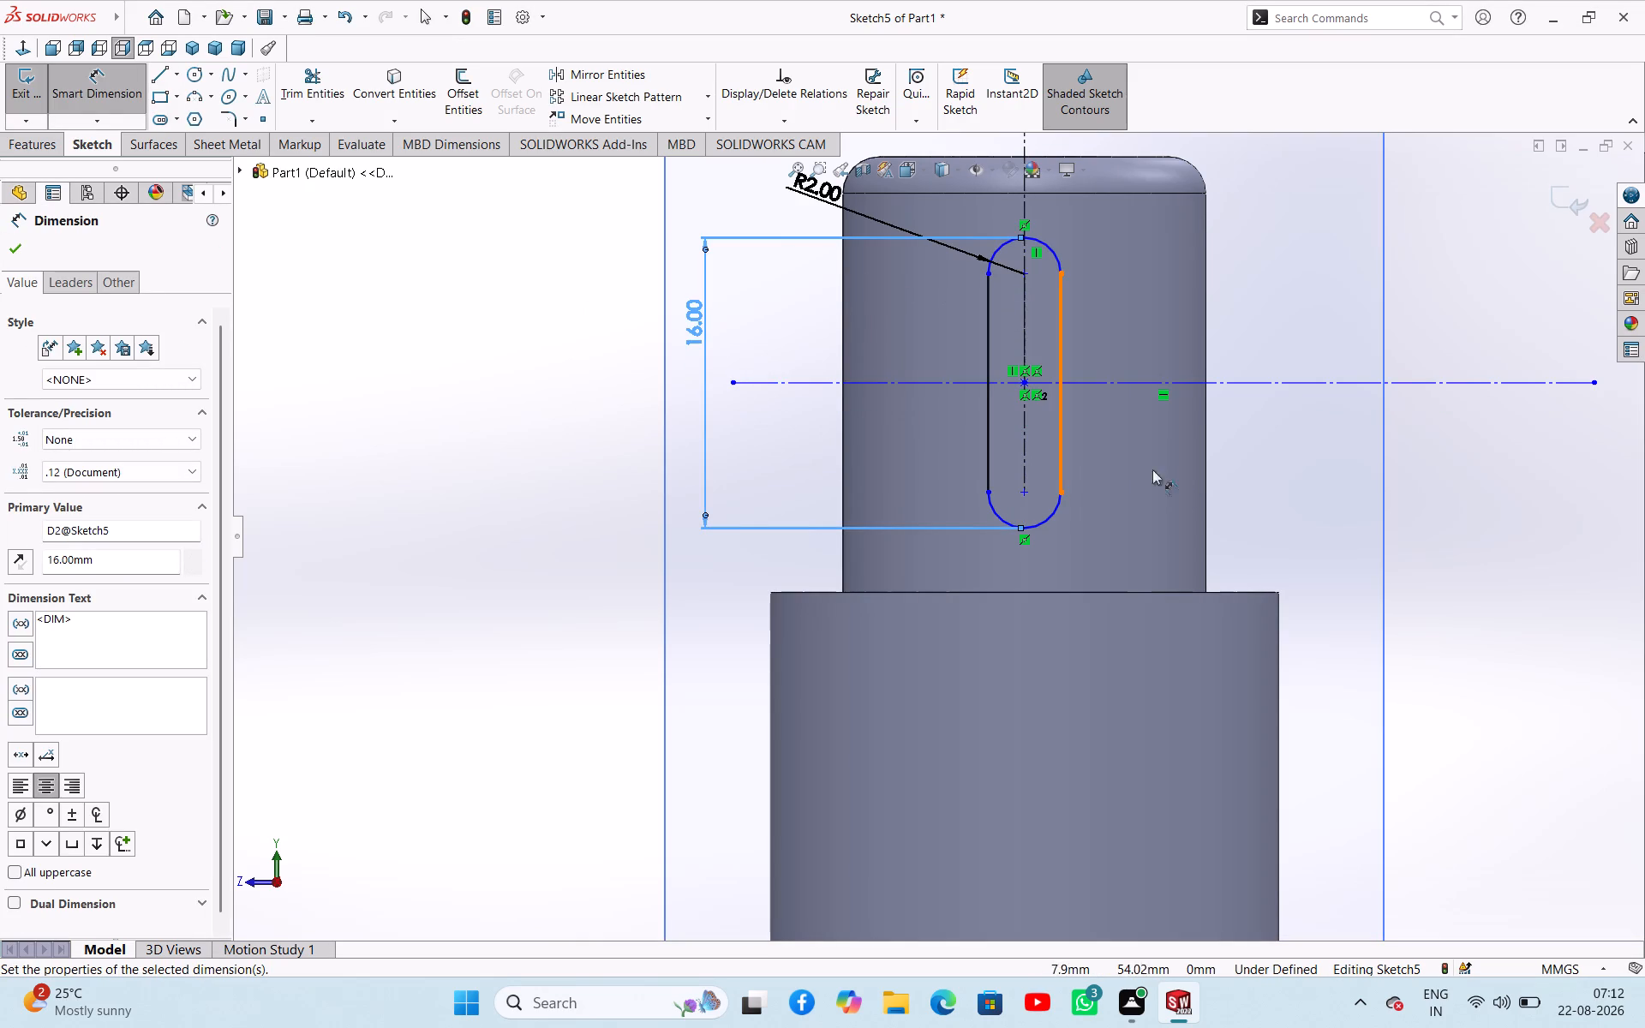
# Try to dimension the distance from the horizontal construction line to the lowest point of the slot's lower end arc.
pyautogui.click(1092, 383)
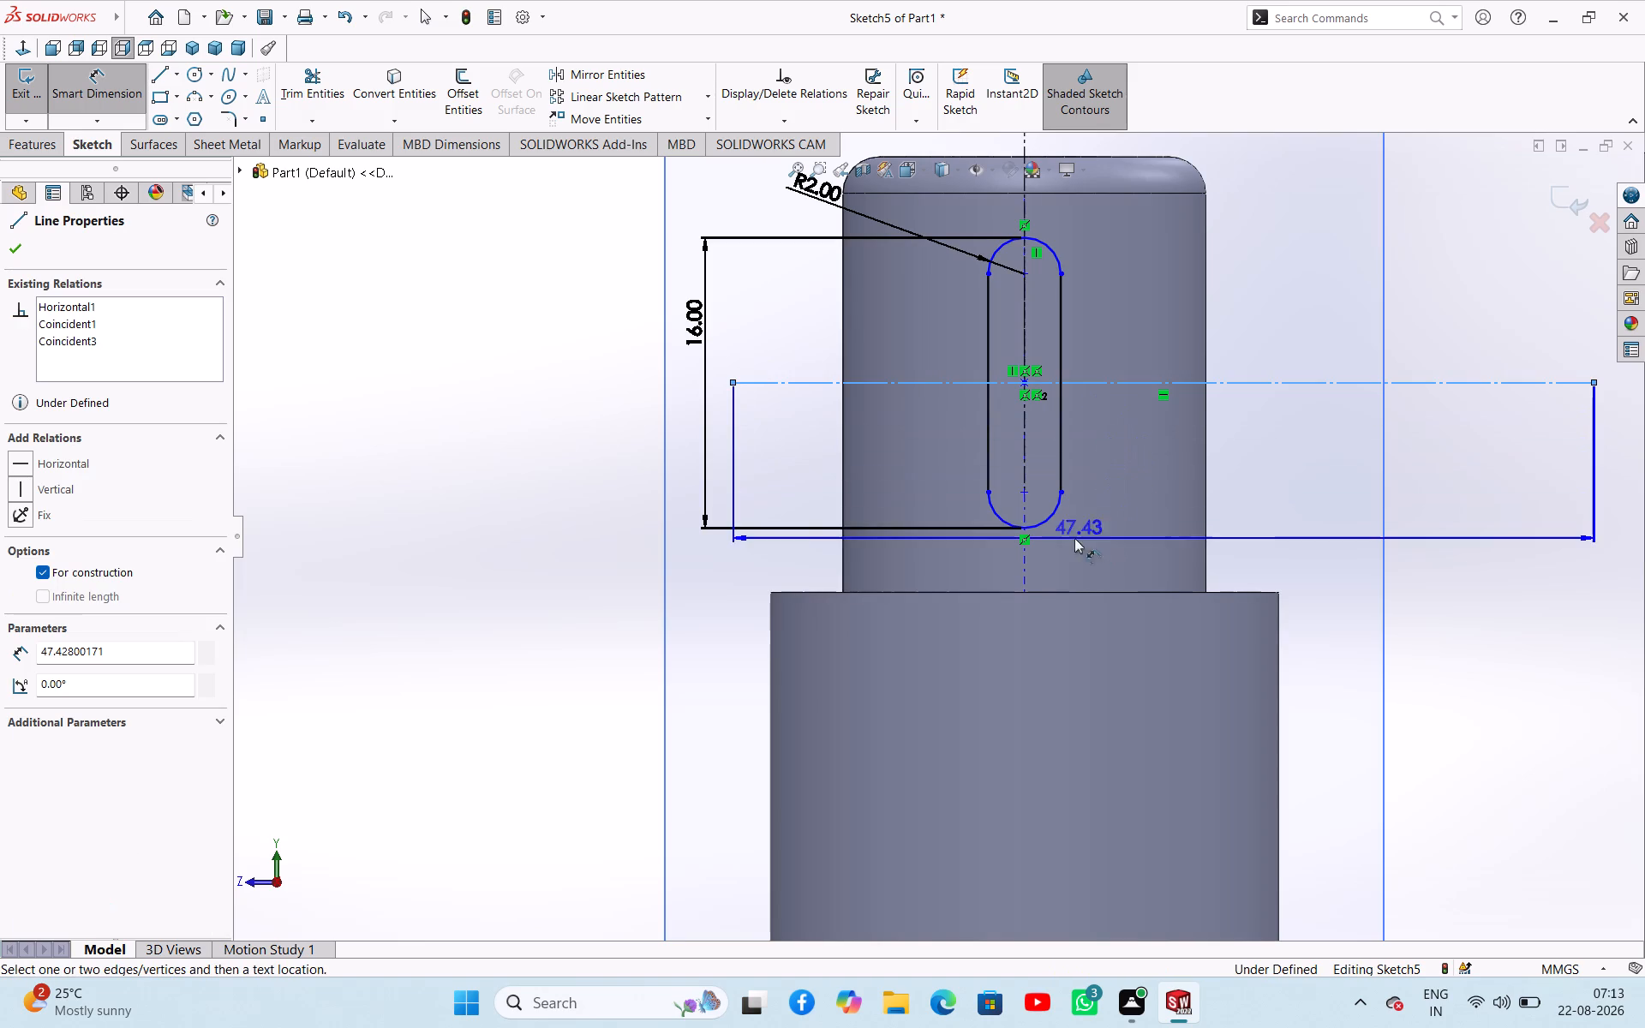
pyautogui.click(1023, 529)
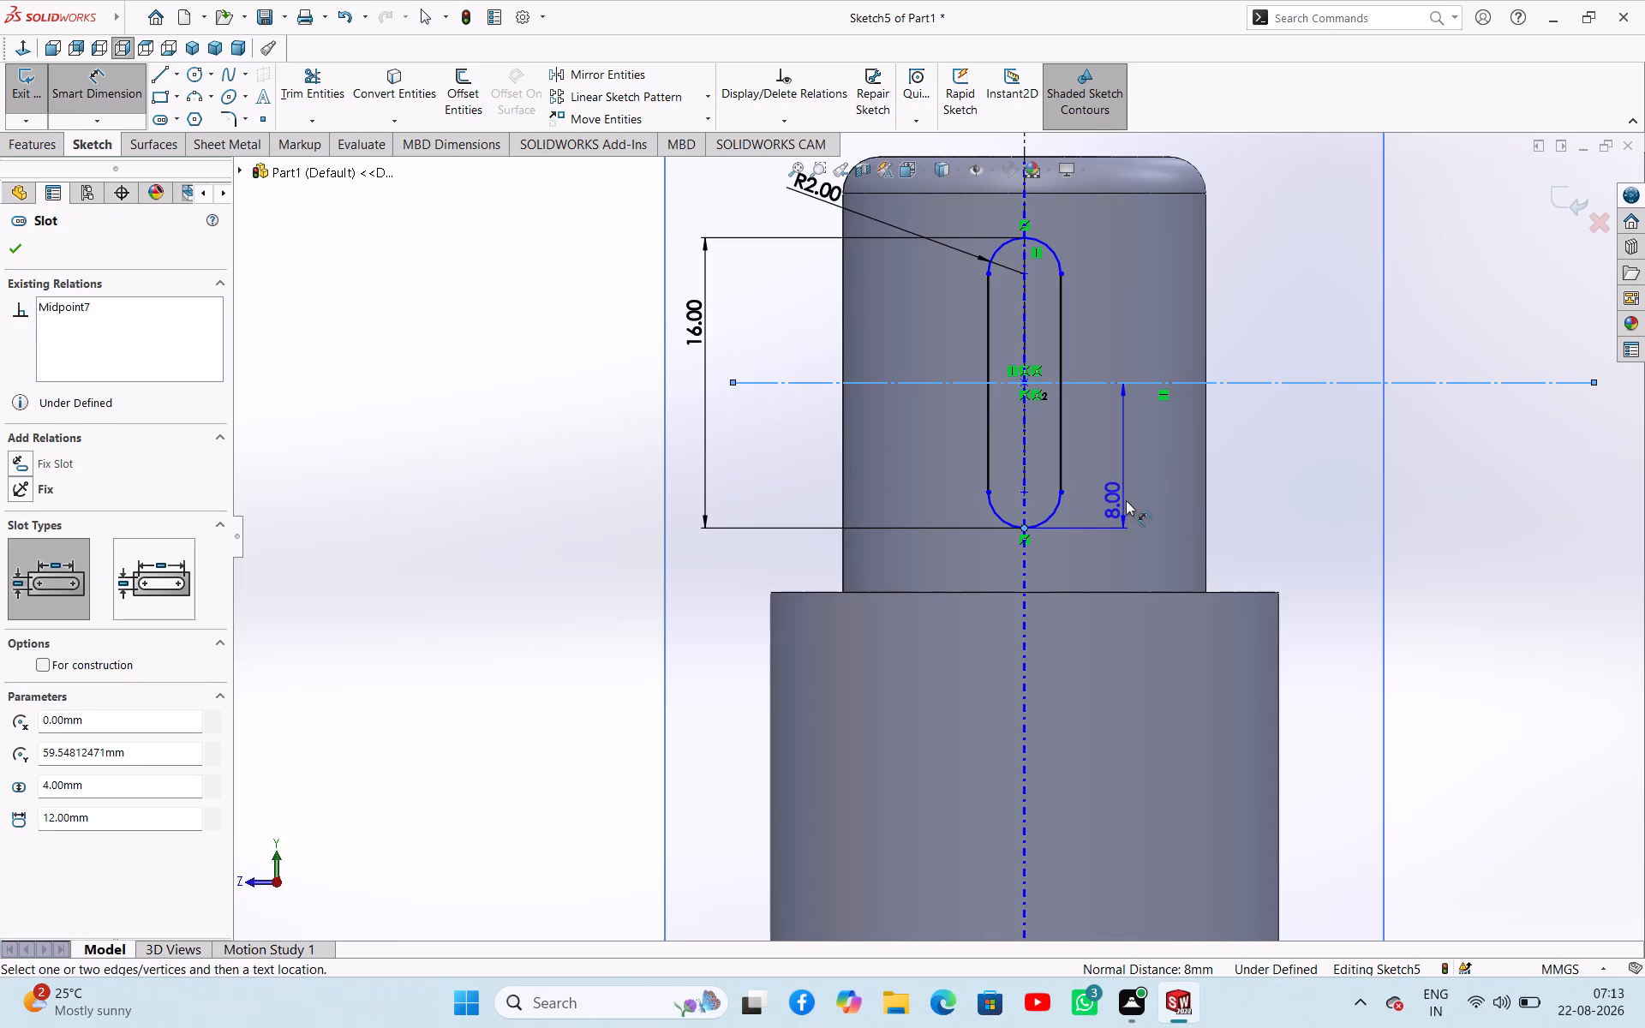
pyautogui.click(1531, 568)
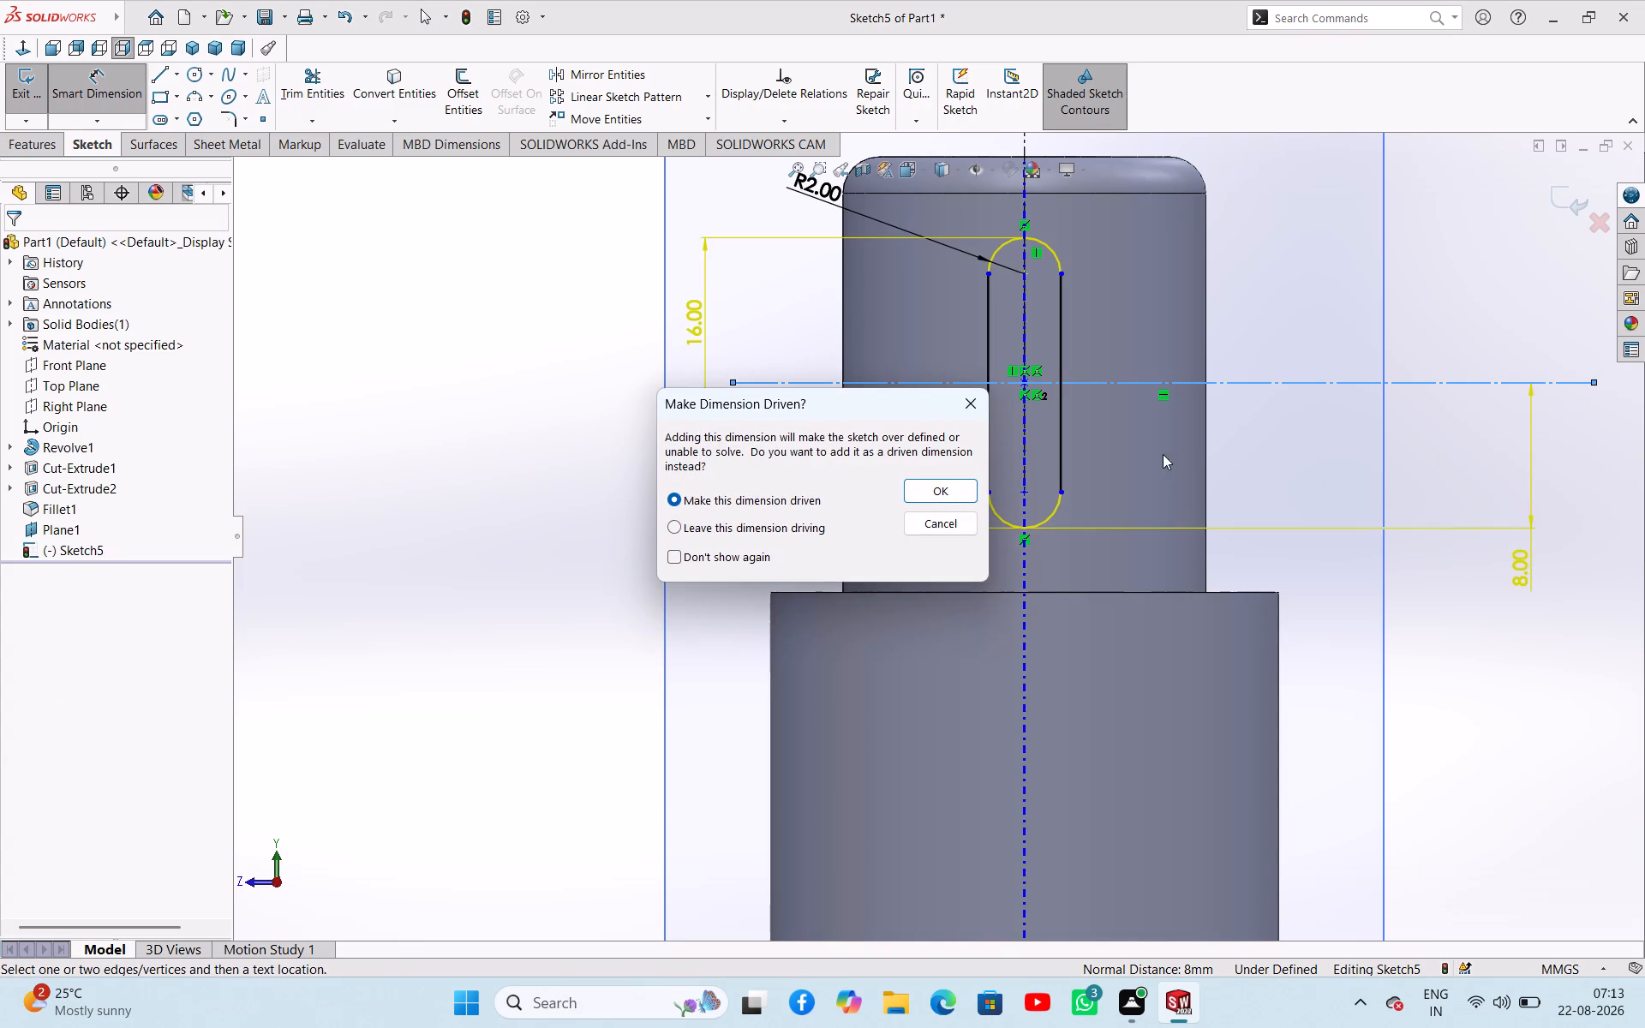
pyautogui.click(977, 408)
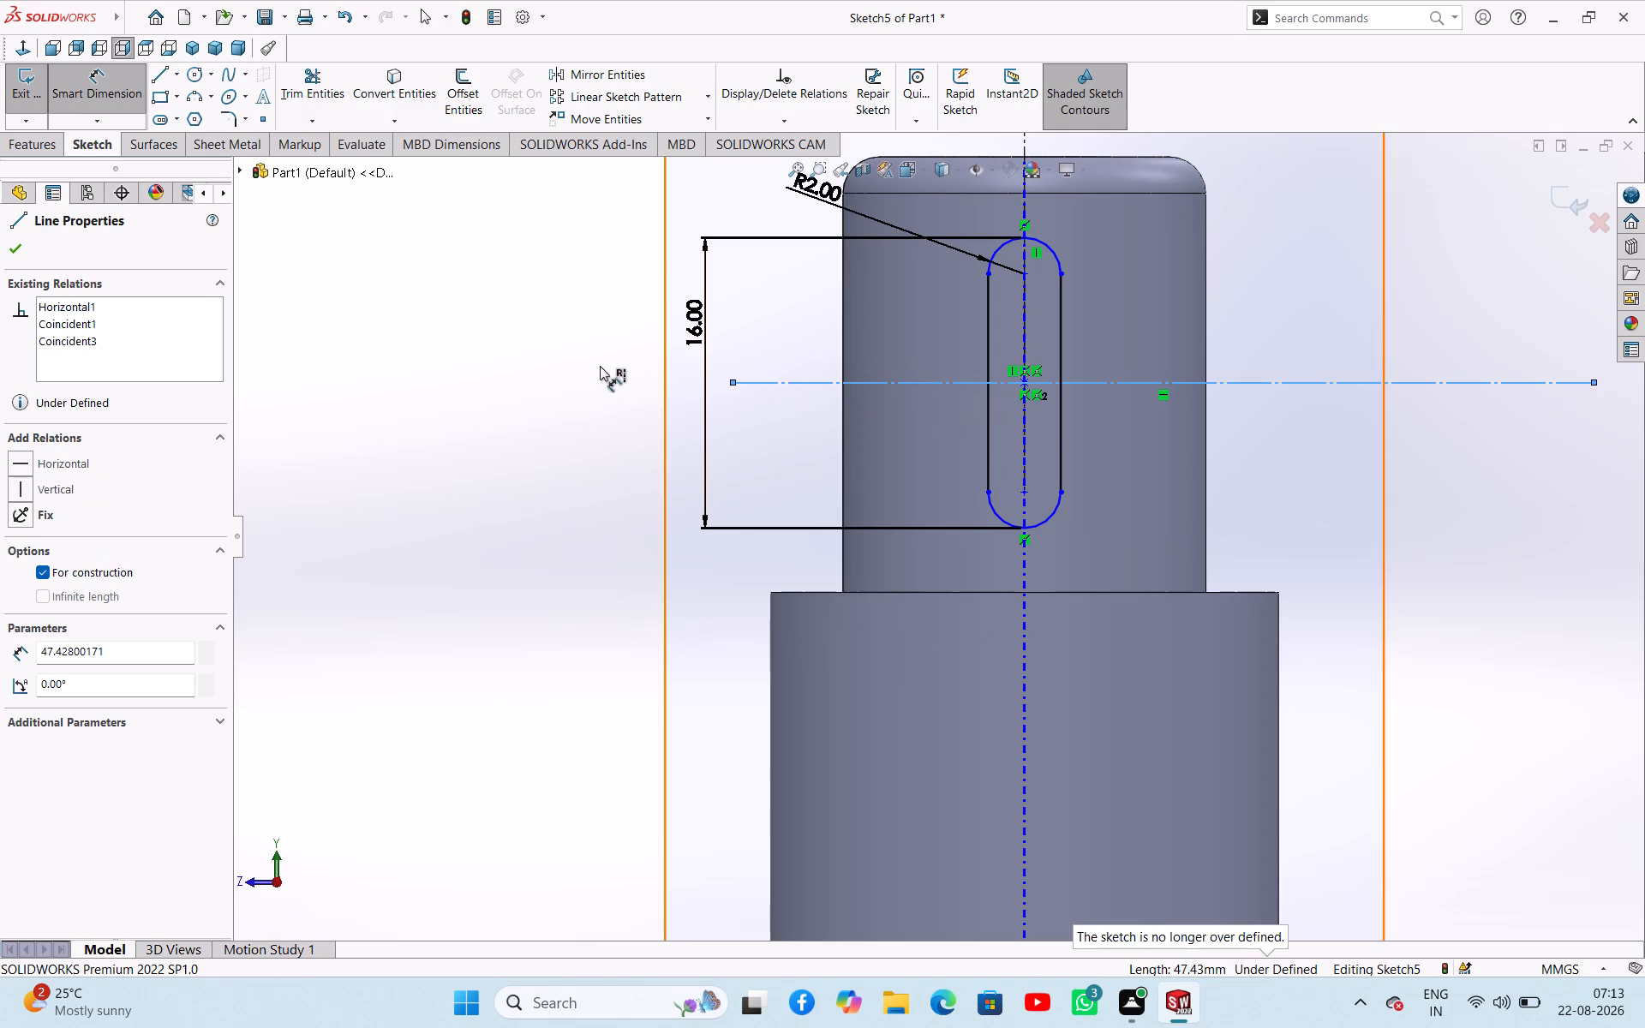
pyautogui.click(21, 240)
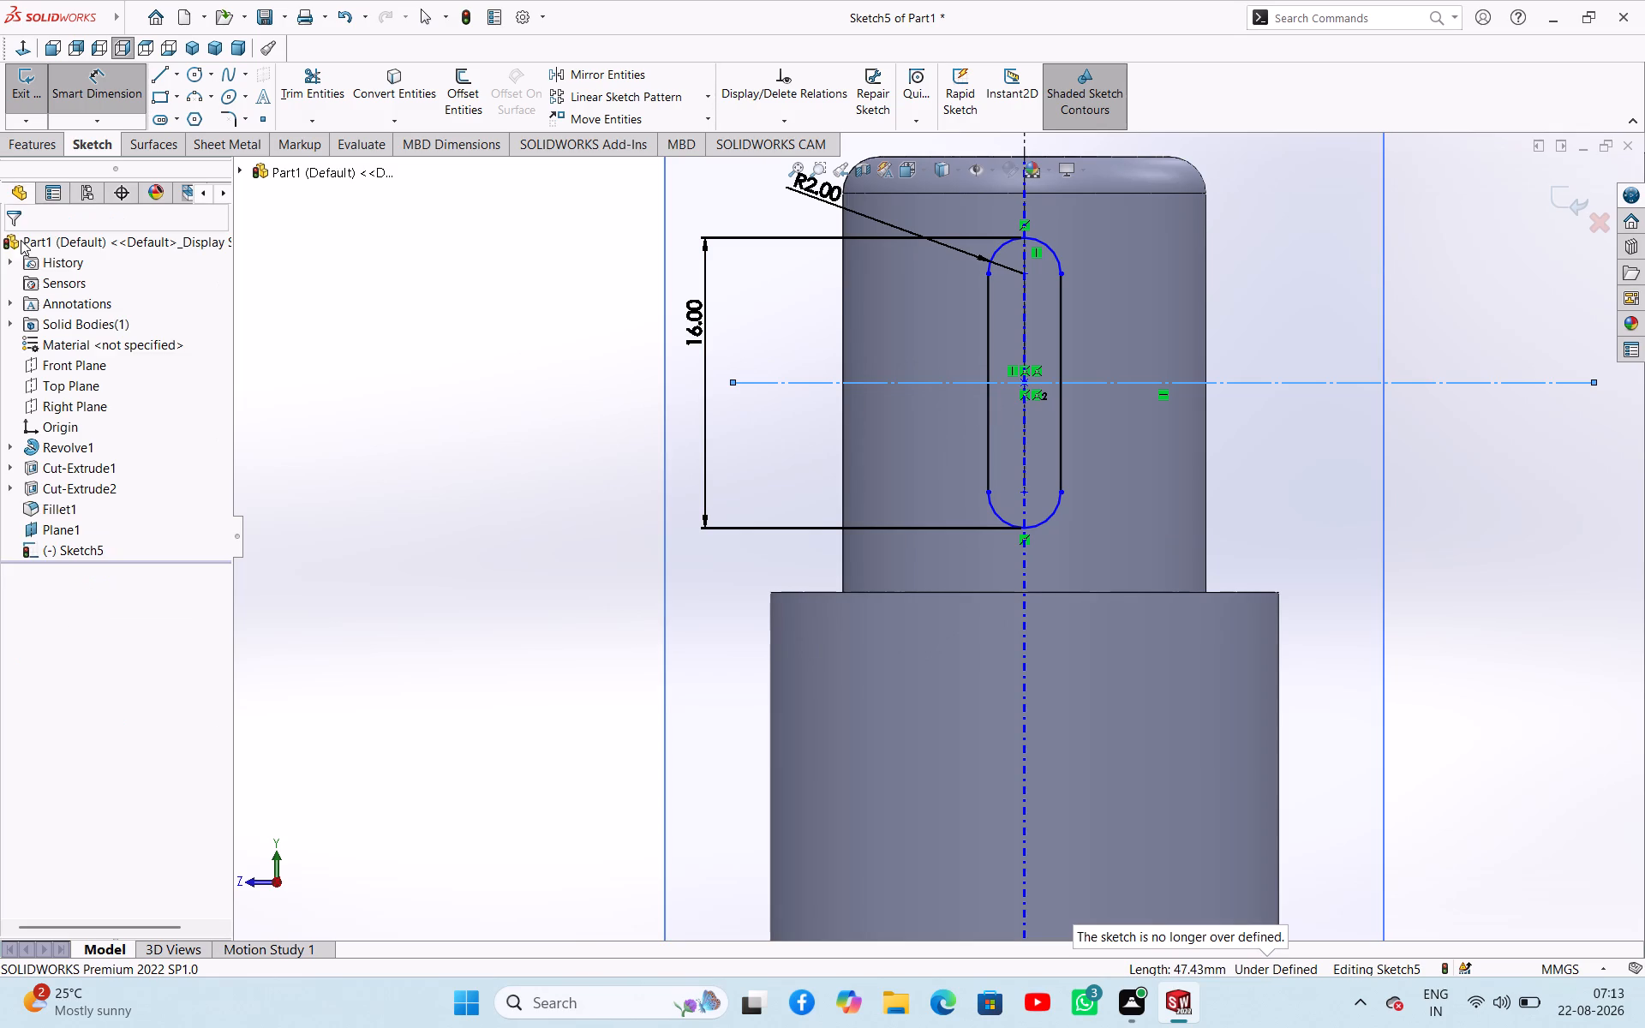
# Cut the slot sketch into the smallest cylinder with a blind Extruded Cut 2 mm deep, its direction reversed.
pyautogui.click(19, 88)
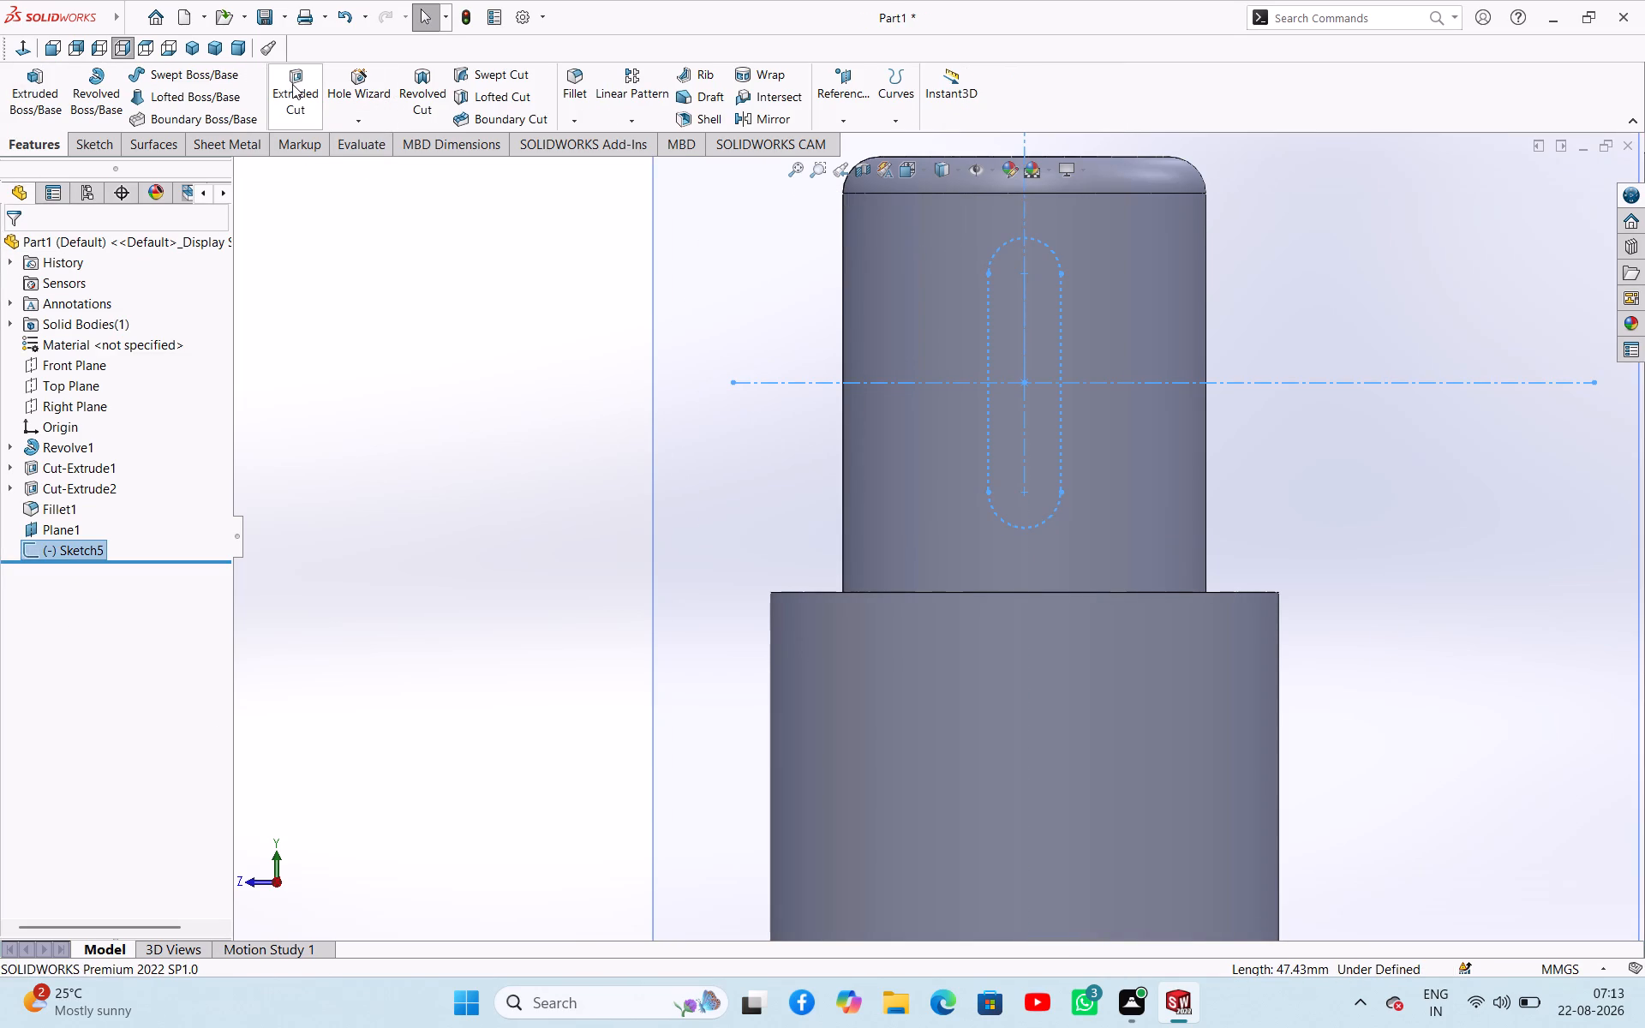
pyautogui.click(292, 84)
pyautogui.moveTo(476, 235); pyautogui.dragTo(619, 278, button='middle')
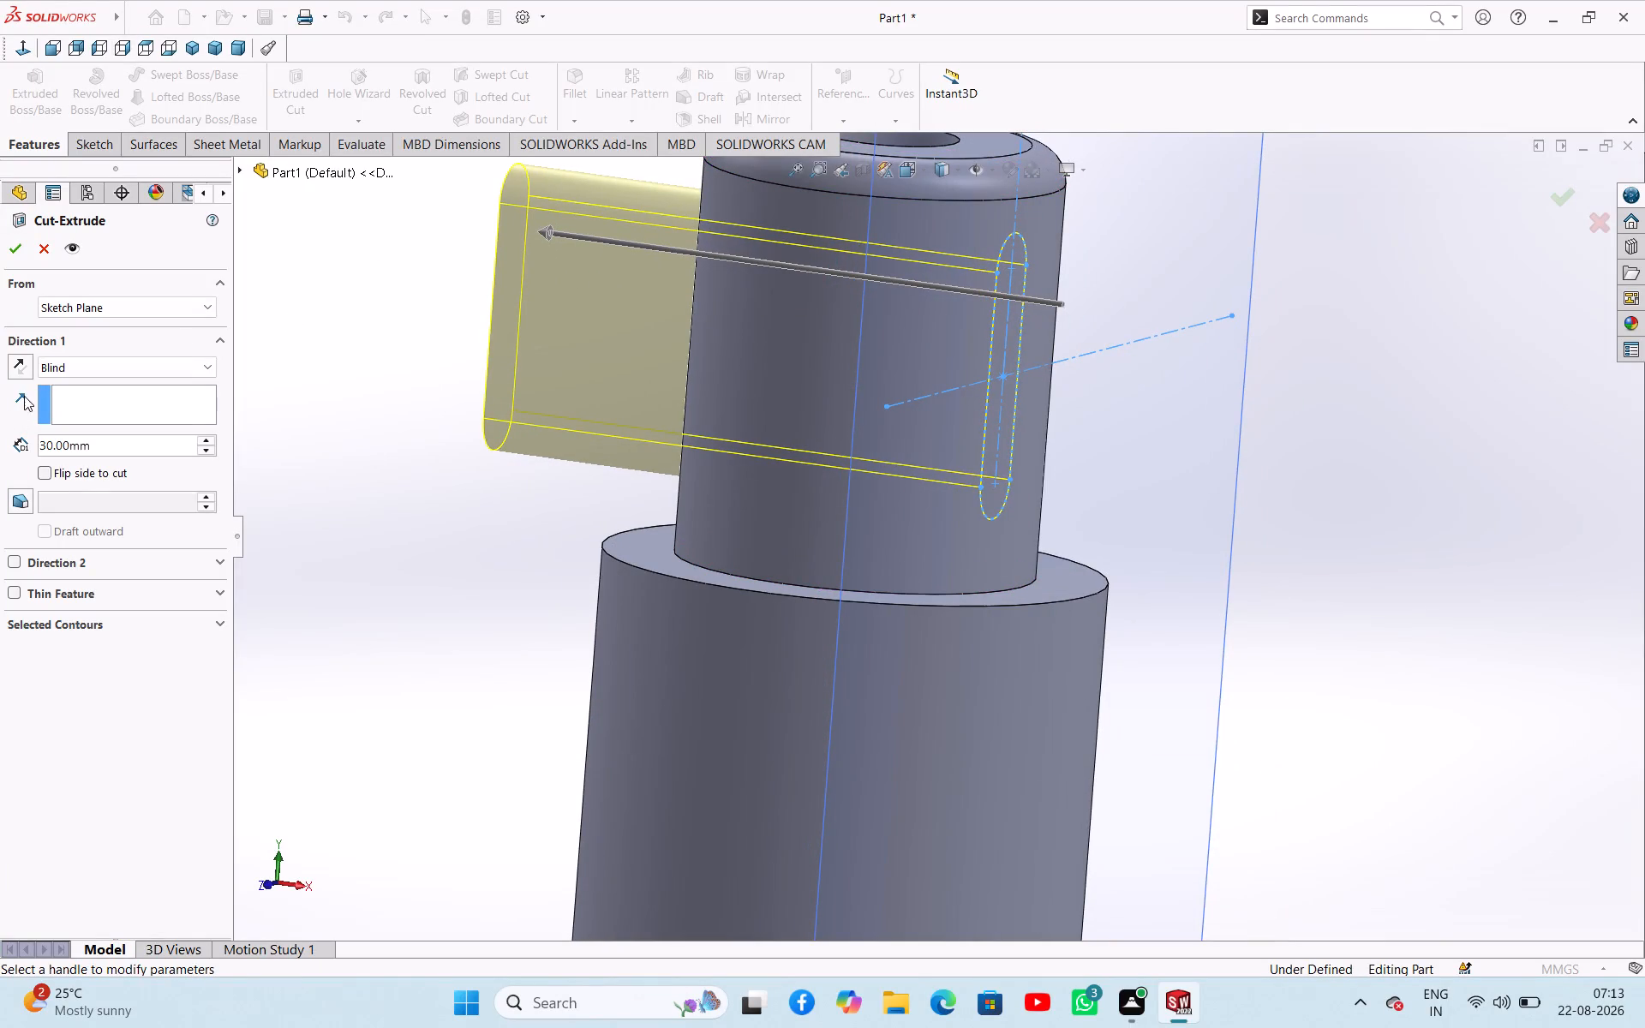
pyautogui.click(20, 374)
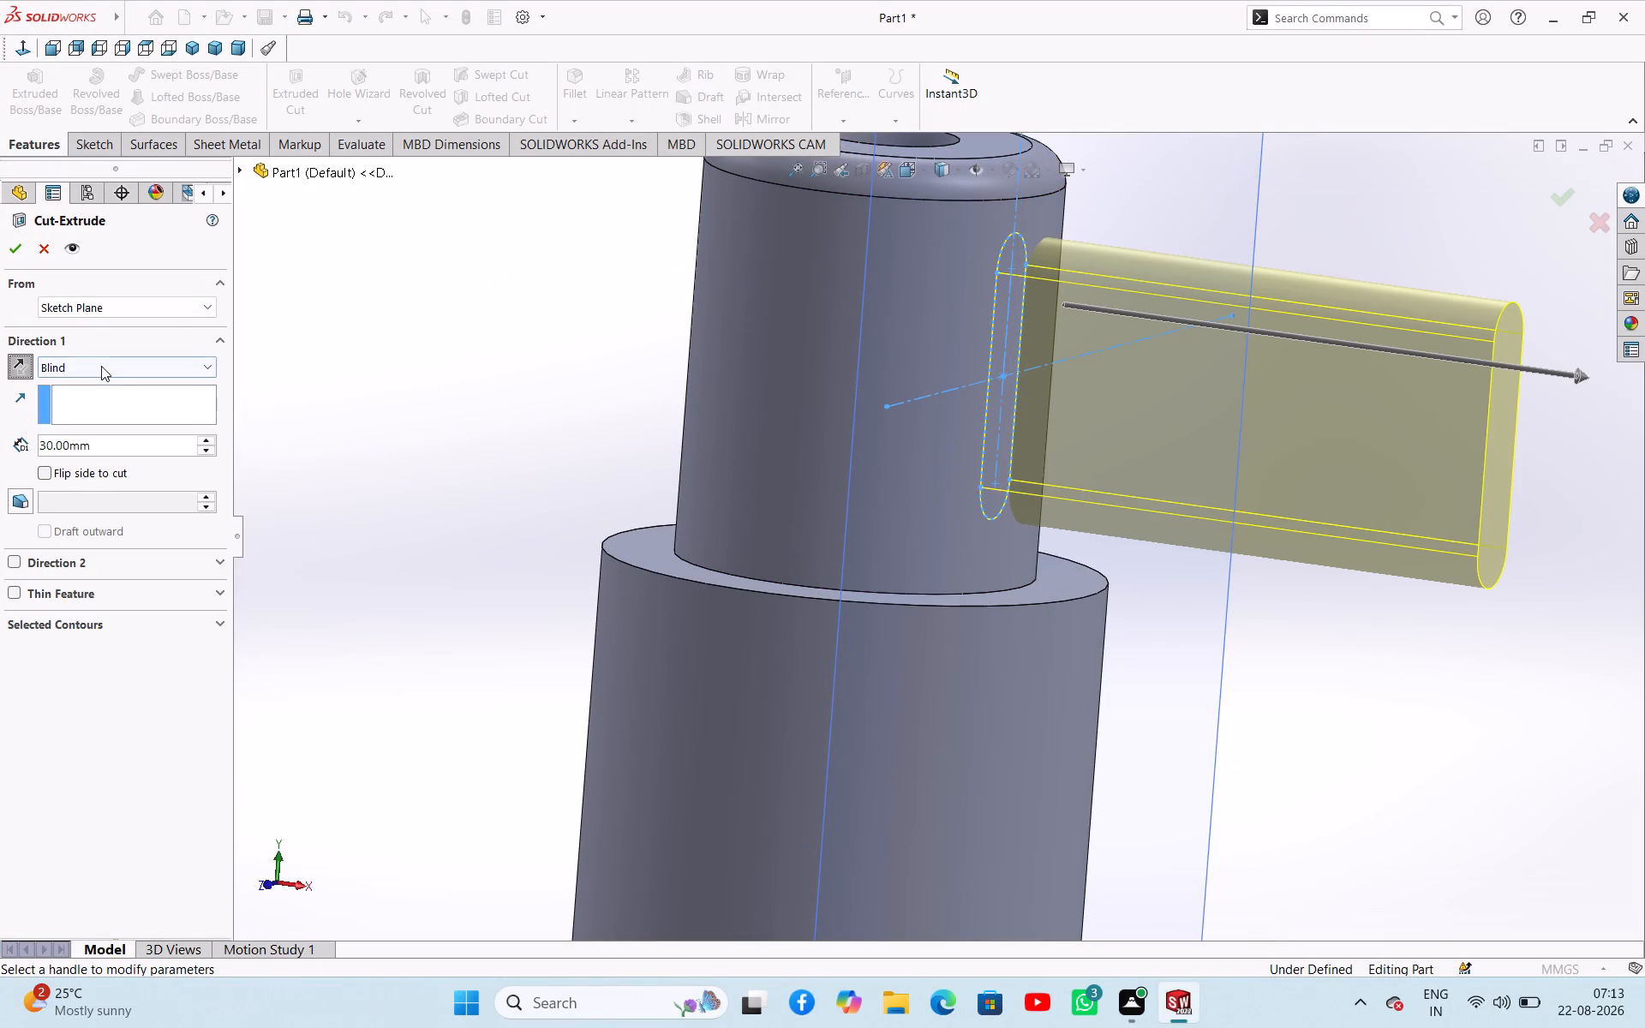
pyautogui.doubleClick(206, 447)
pyautogui.click(206, 447)
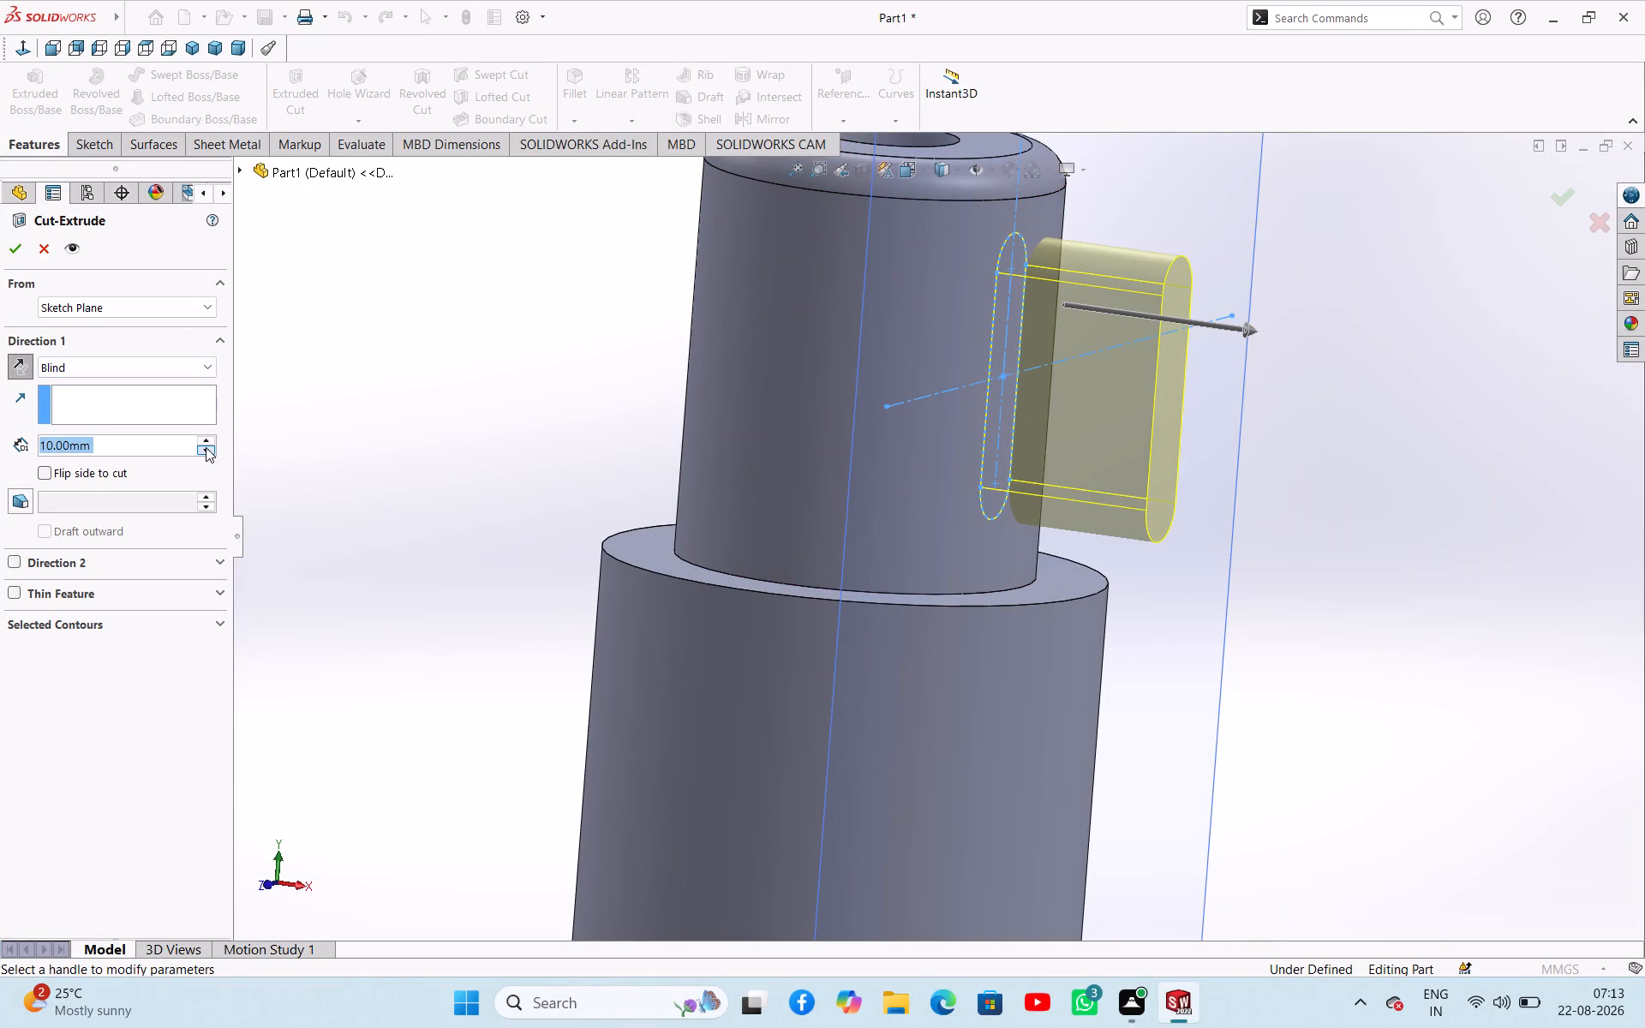
pyautogui.click(206, 447)
pyautogui.press('6')
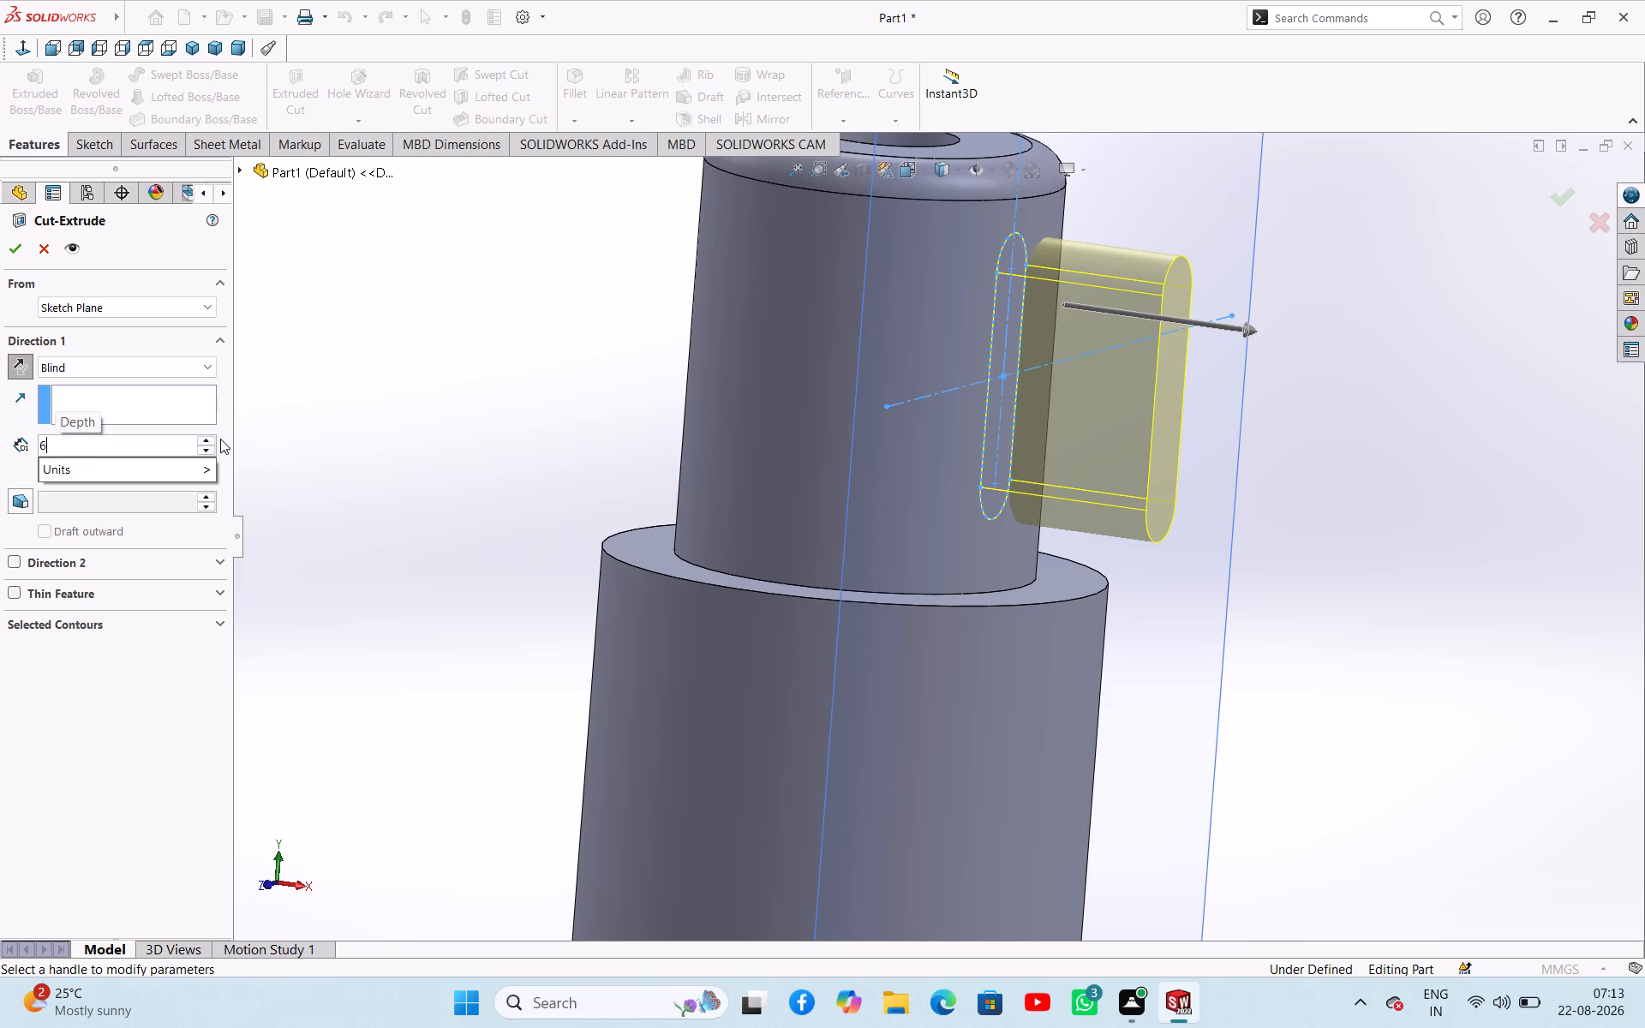
pyautogui.click(380, 427)
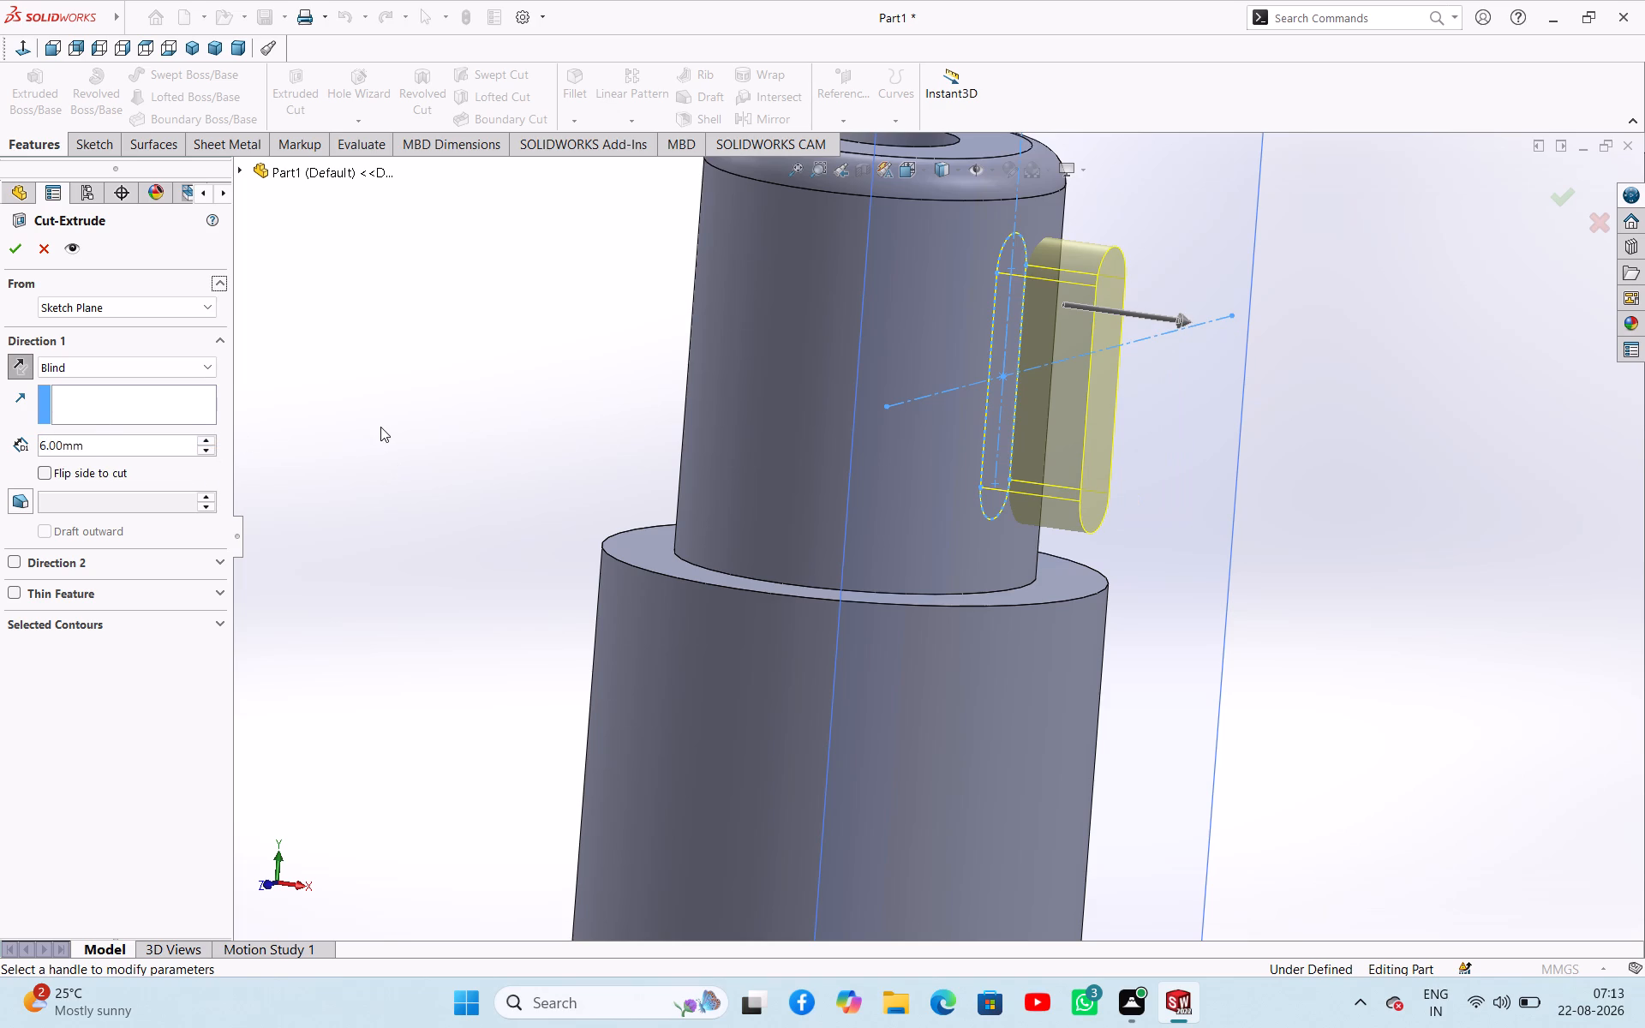
pyautogui.click(175, 432)
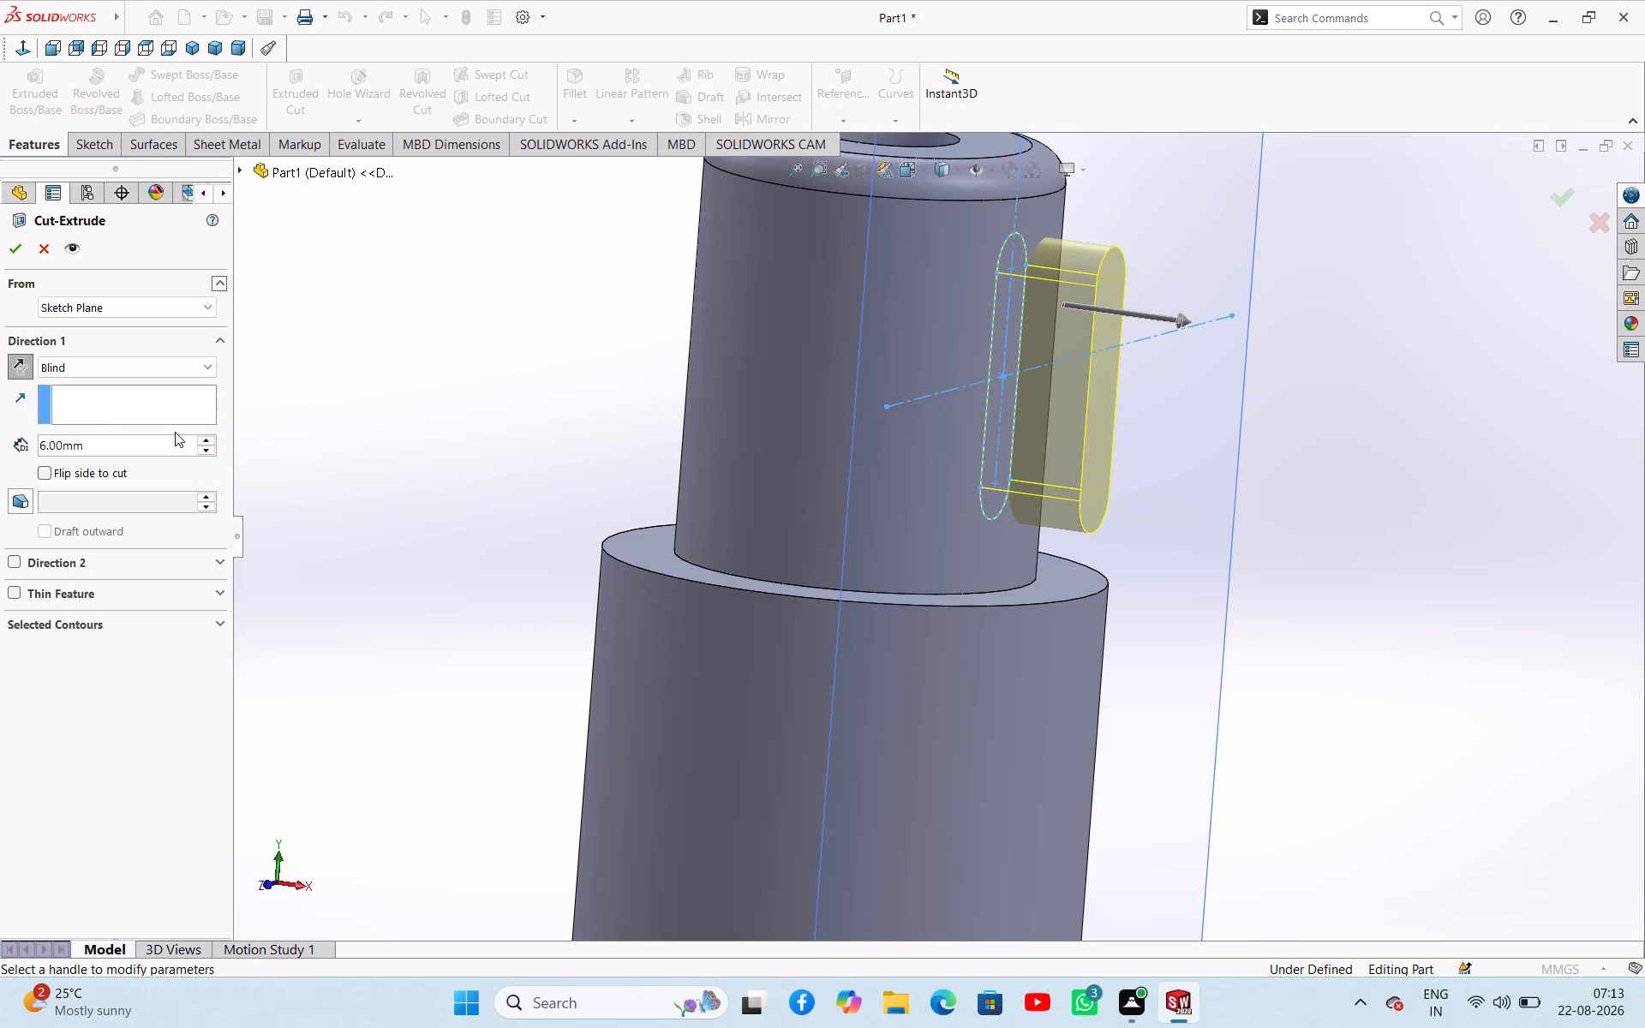
pyautogui.doubleClick(174, 450)
pyautogui.press('2')
pyautogui.click(483, 458)
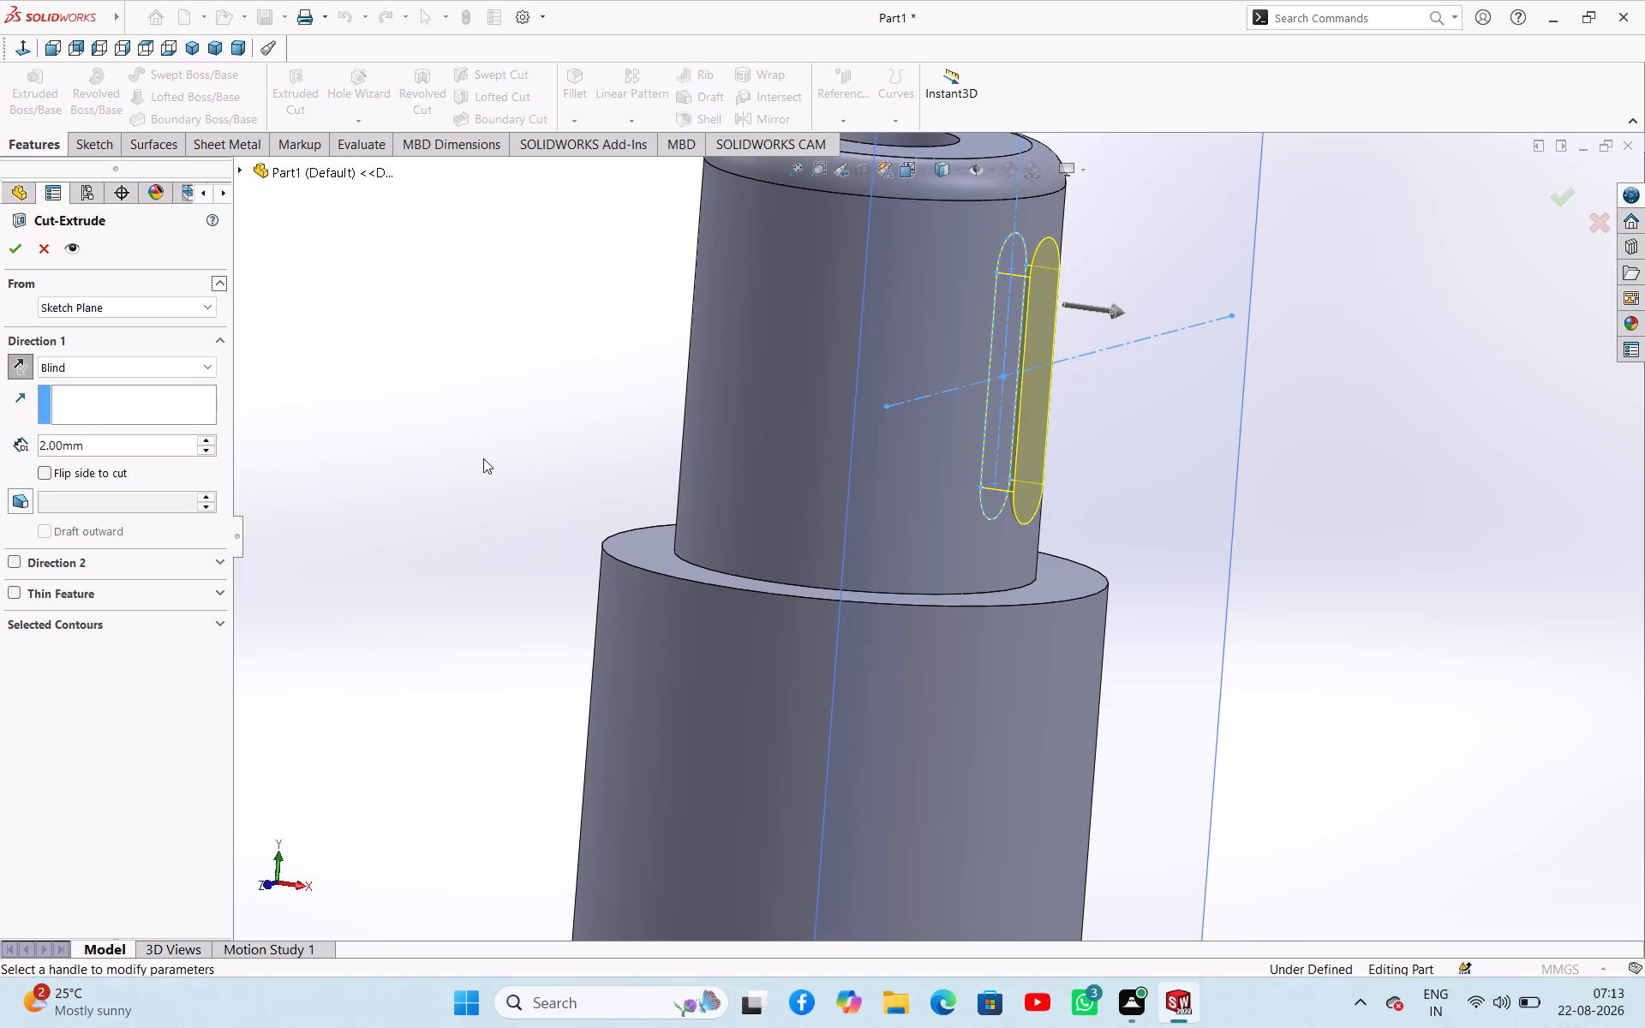
pyautogui.click(15, 254)
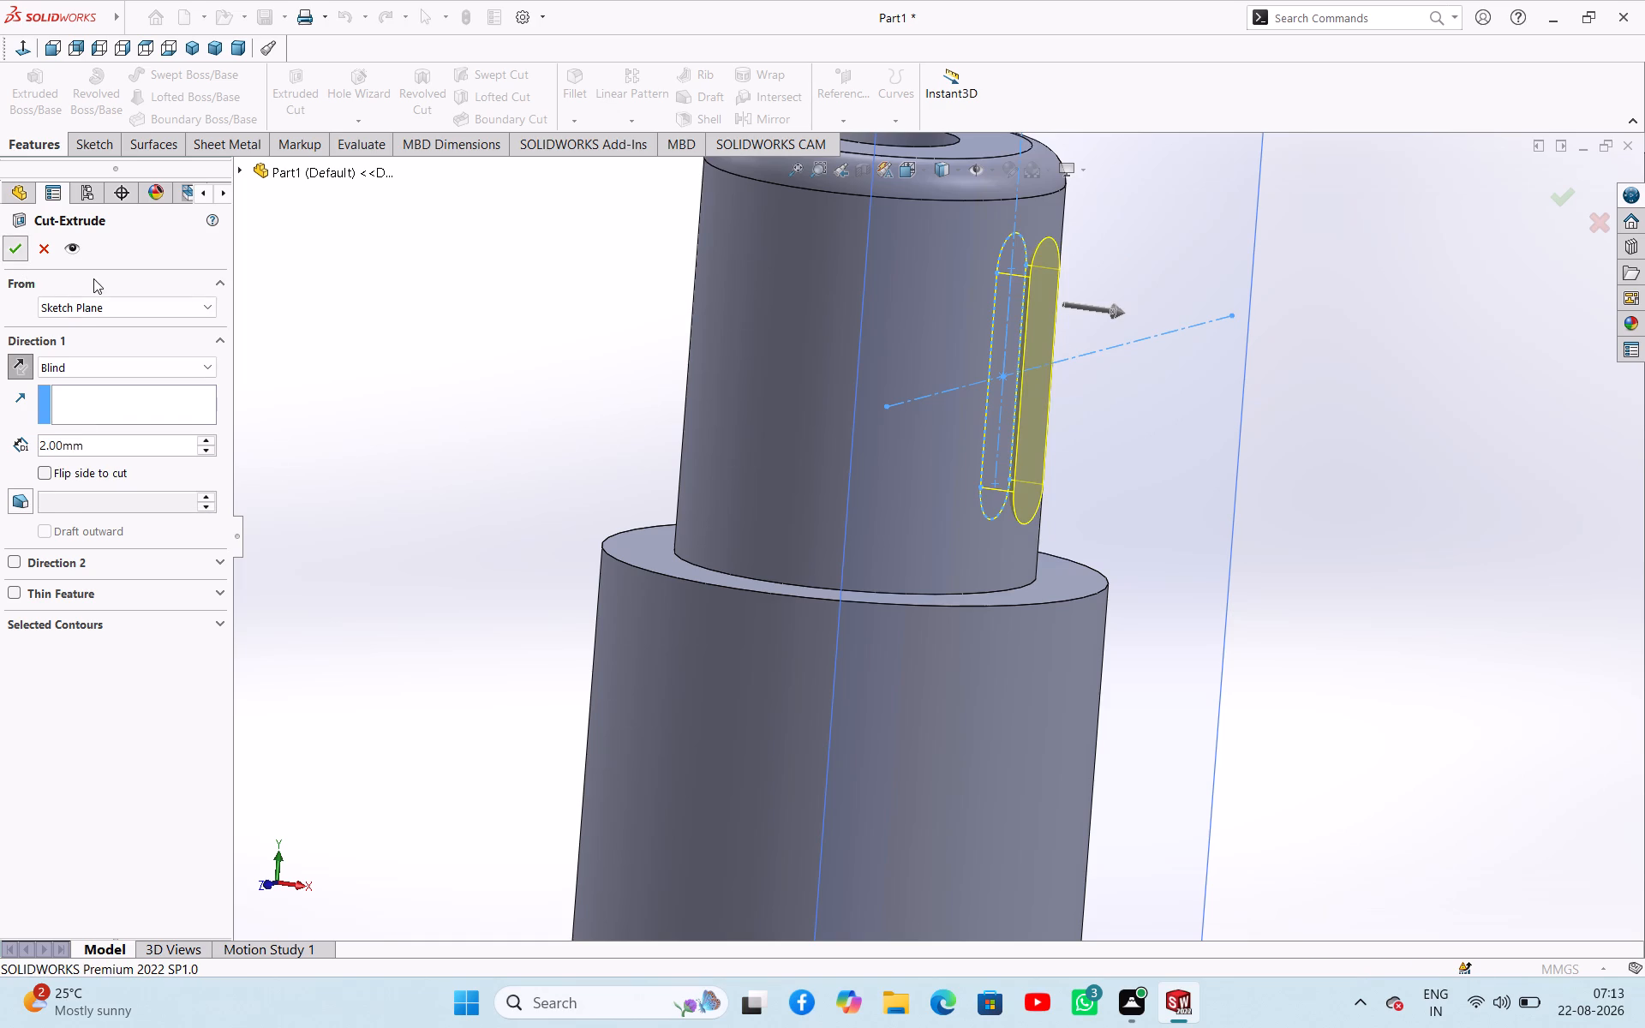
pyautogui.click(478, 394)
pyautogui.moveTo(551, 397); pyautogui.dragTo(427, 444, button='middle')
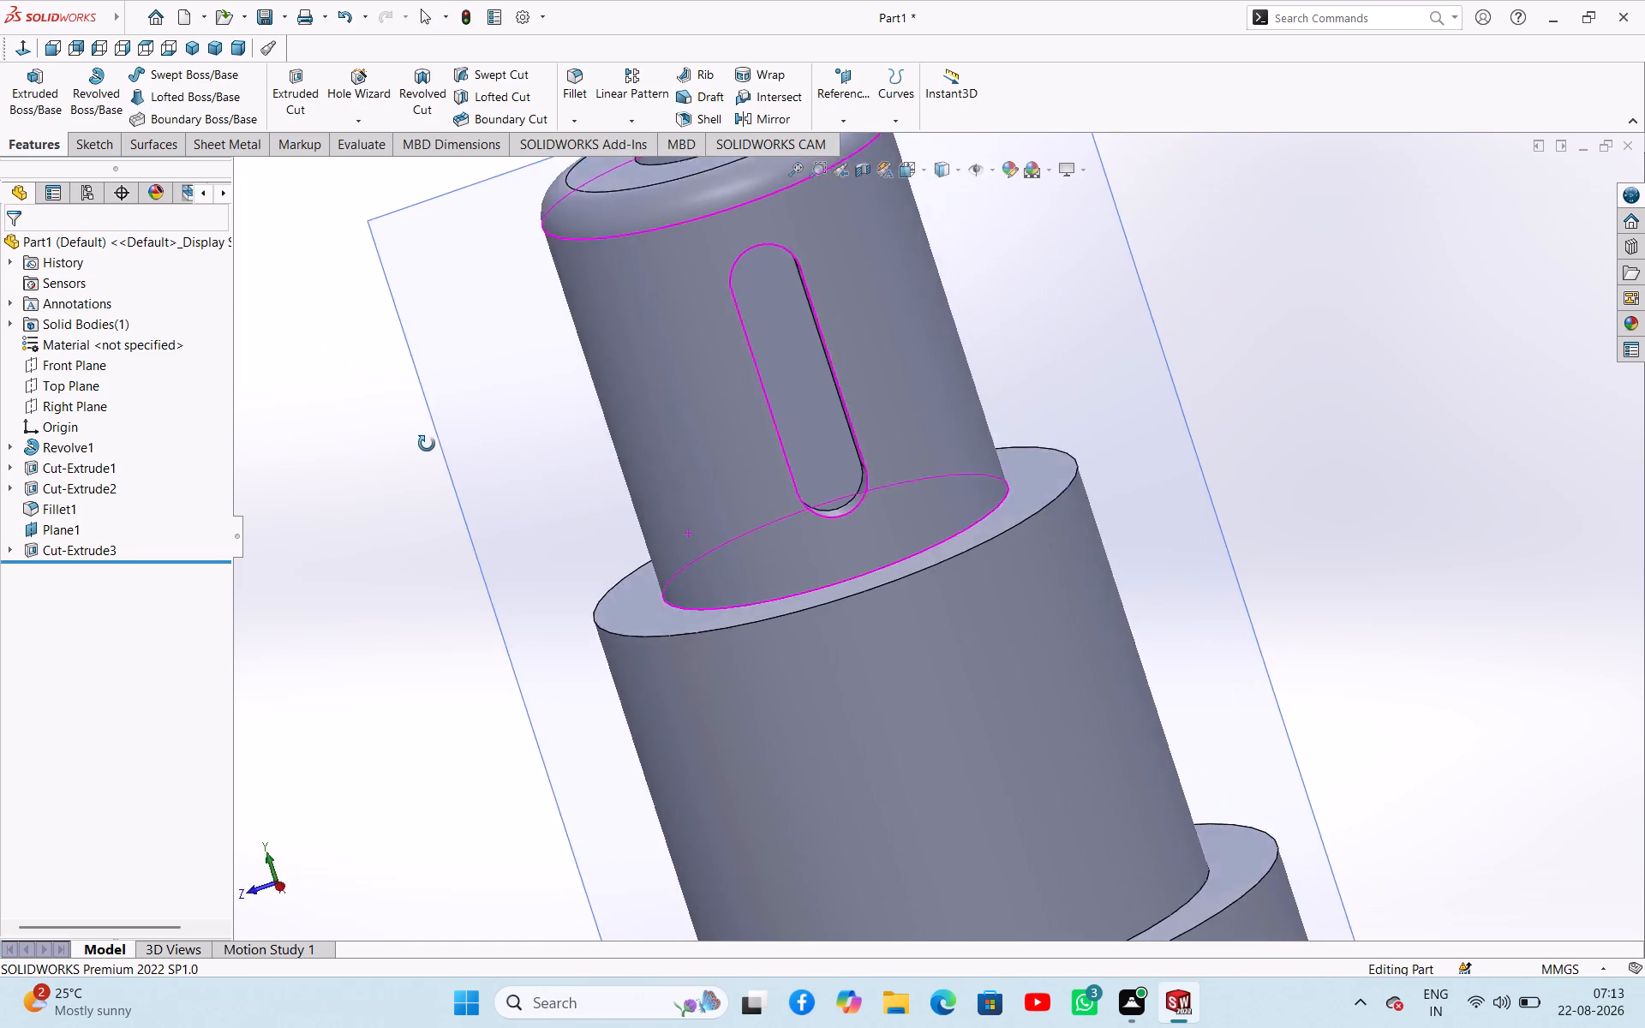
pyautogui.moveTo(427, 444); pyautogui.dragTo(524, 453, button='middle')
pyautogui.click(627, 368)
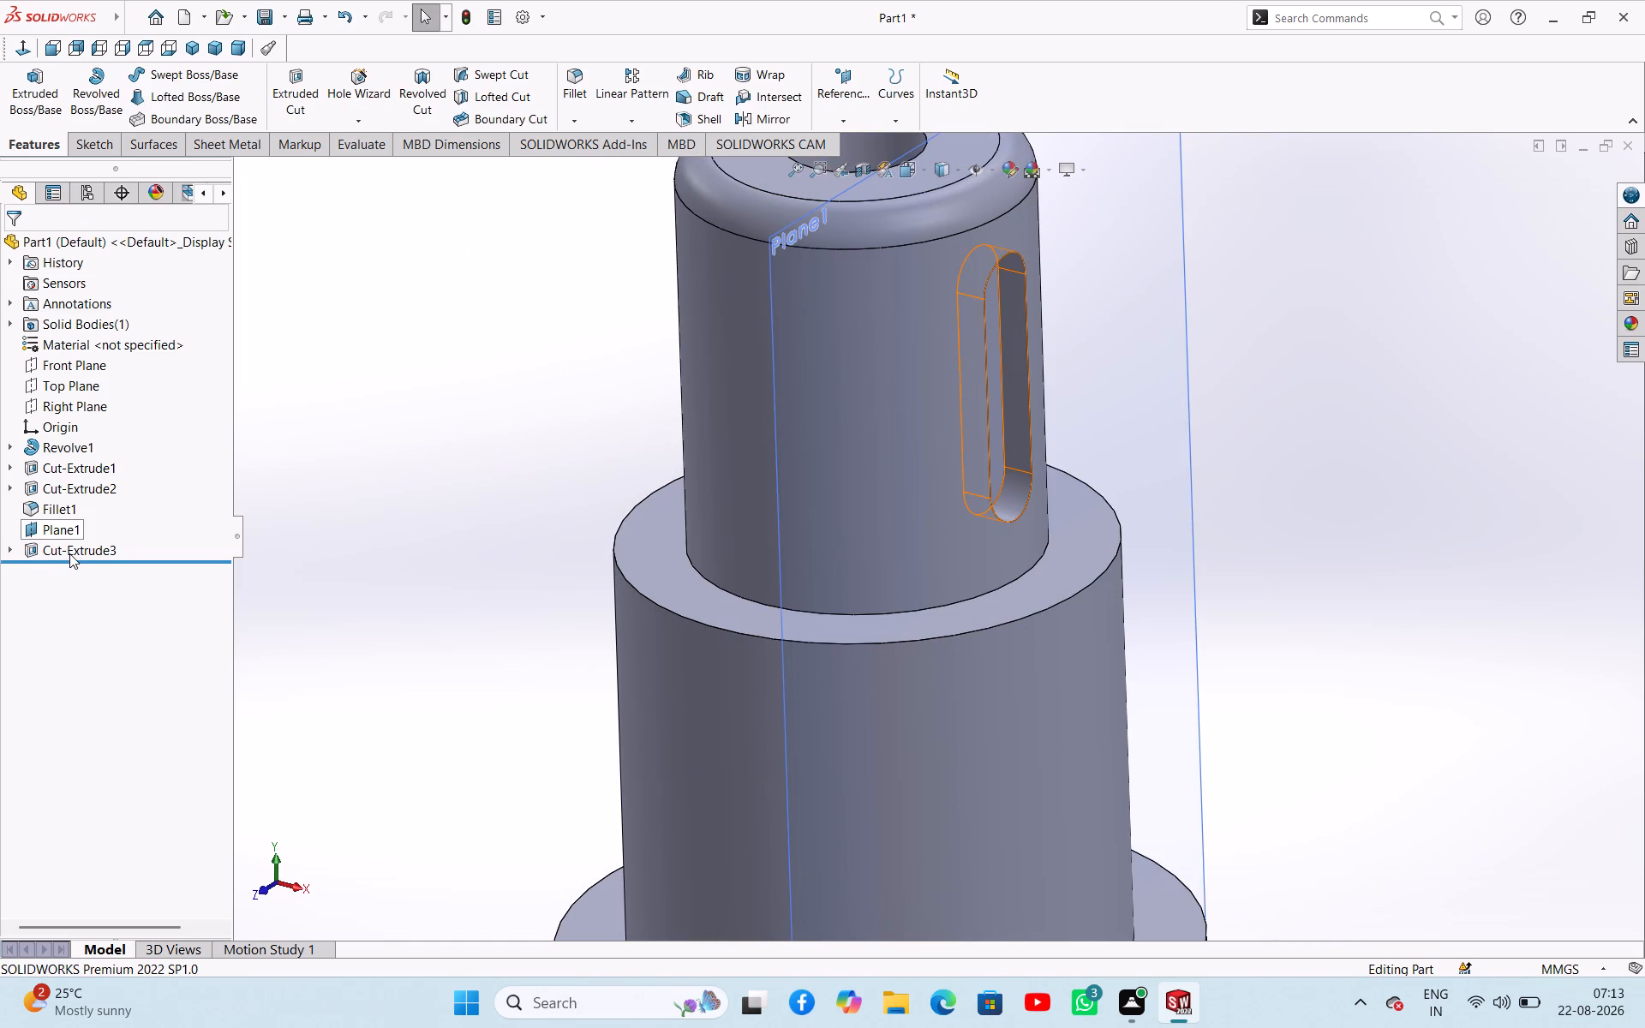
# Mirror the slot cut about the Right Plane onto the opposite side of the smallest cylinder.
pyautogui.click(69, 553)
pyautogui.scroll(4, 472, 284)
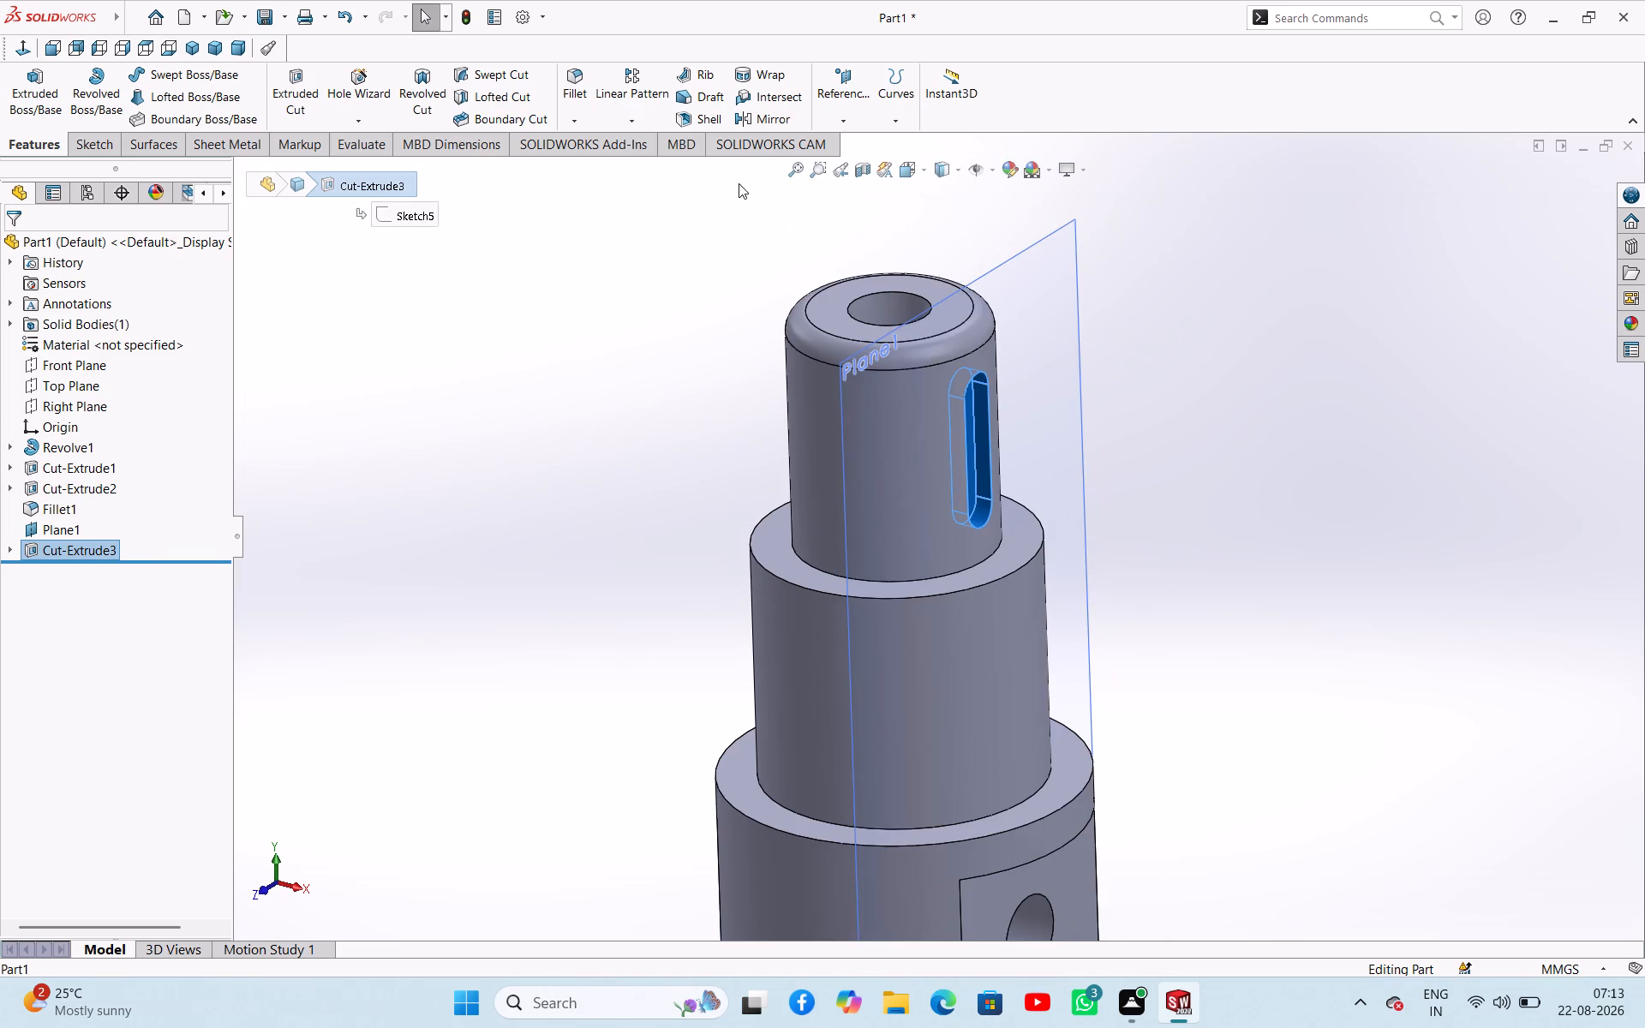
pyautogui.click(771, 116)
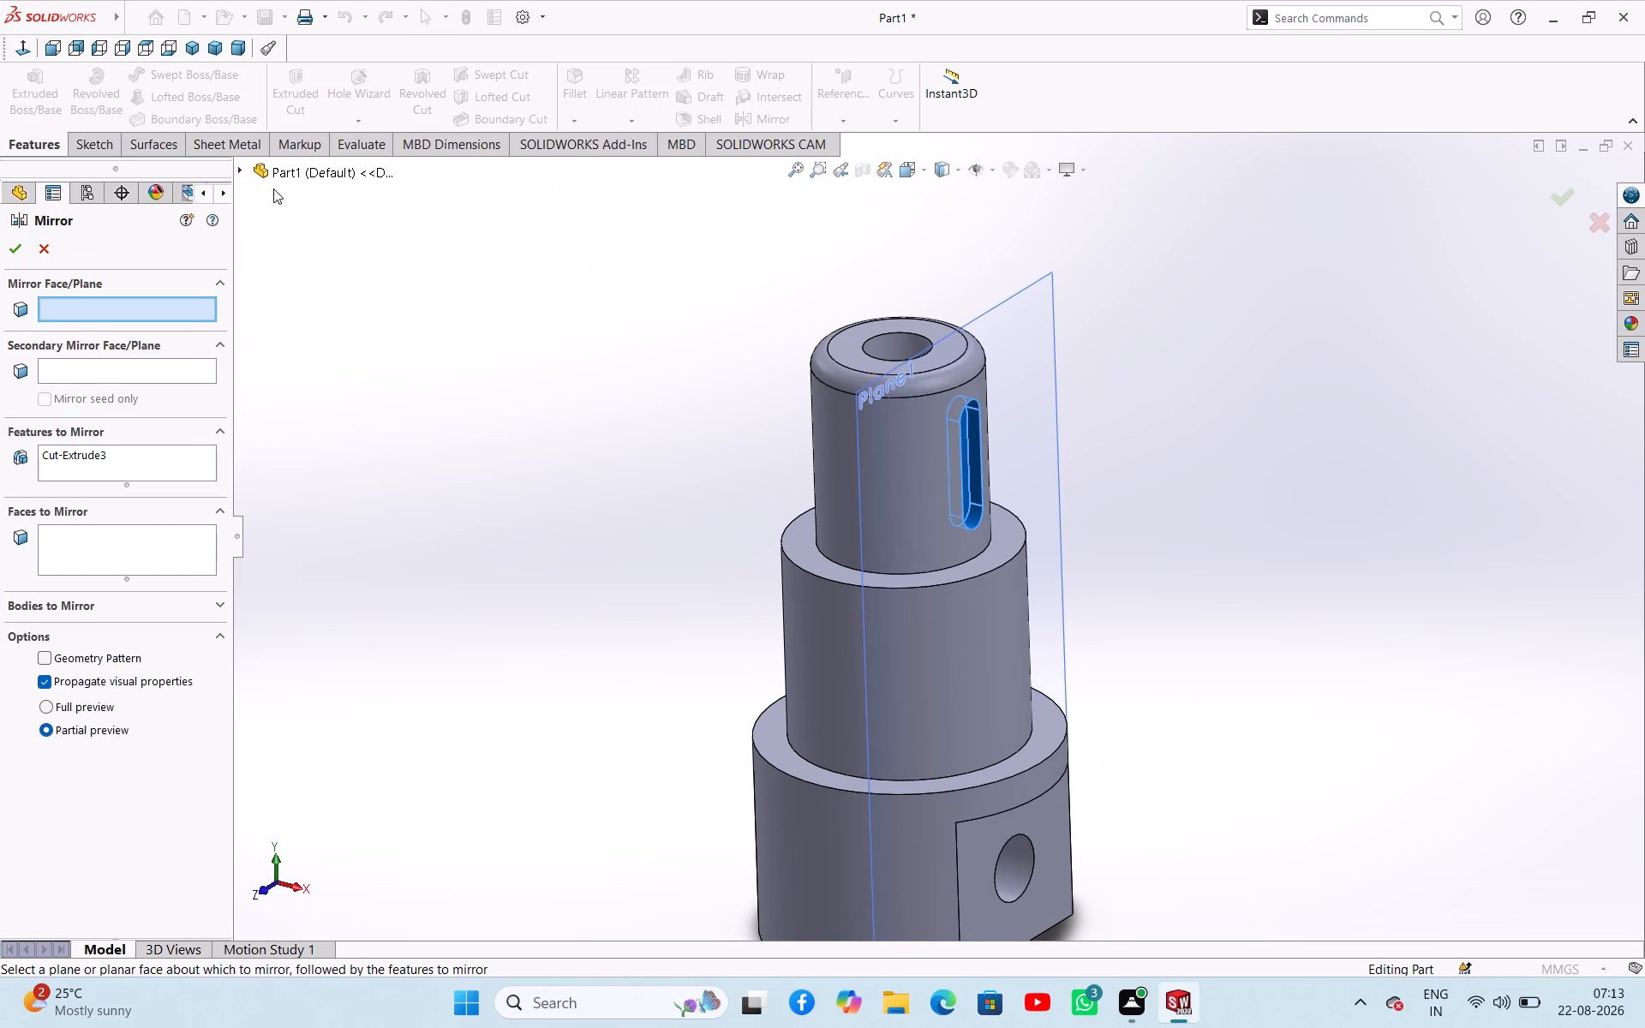
pyautogui.click(243, 169)
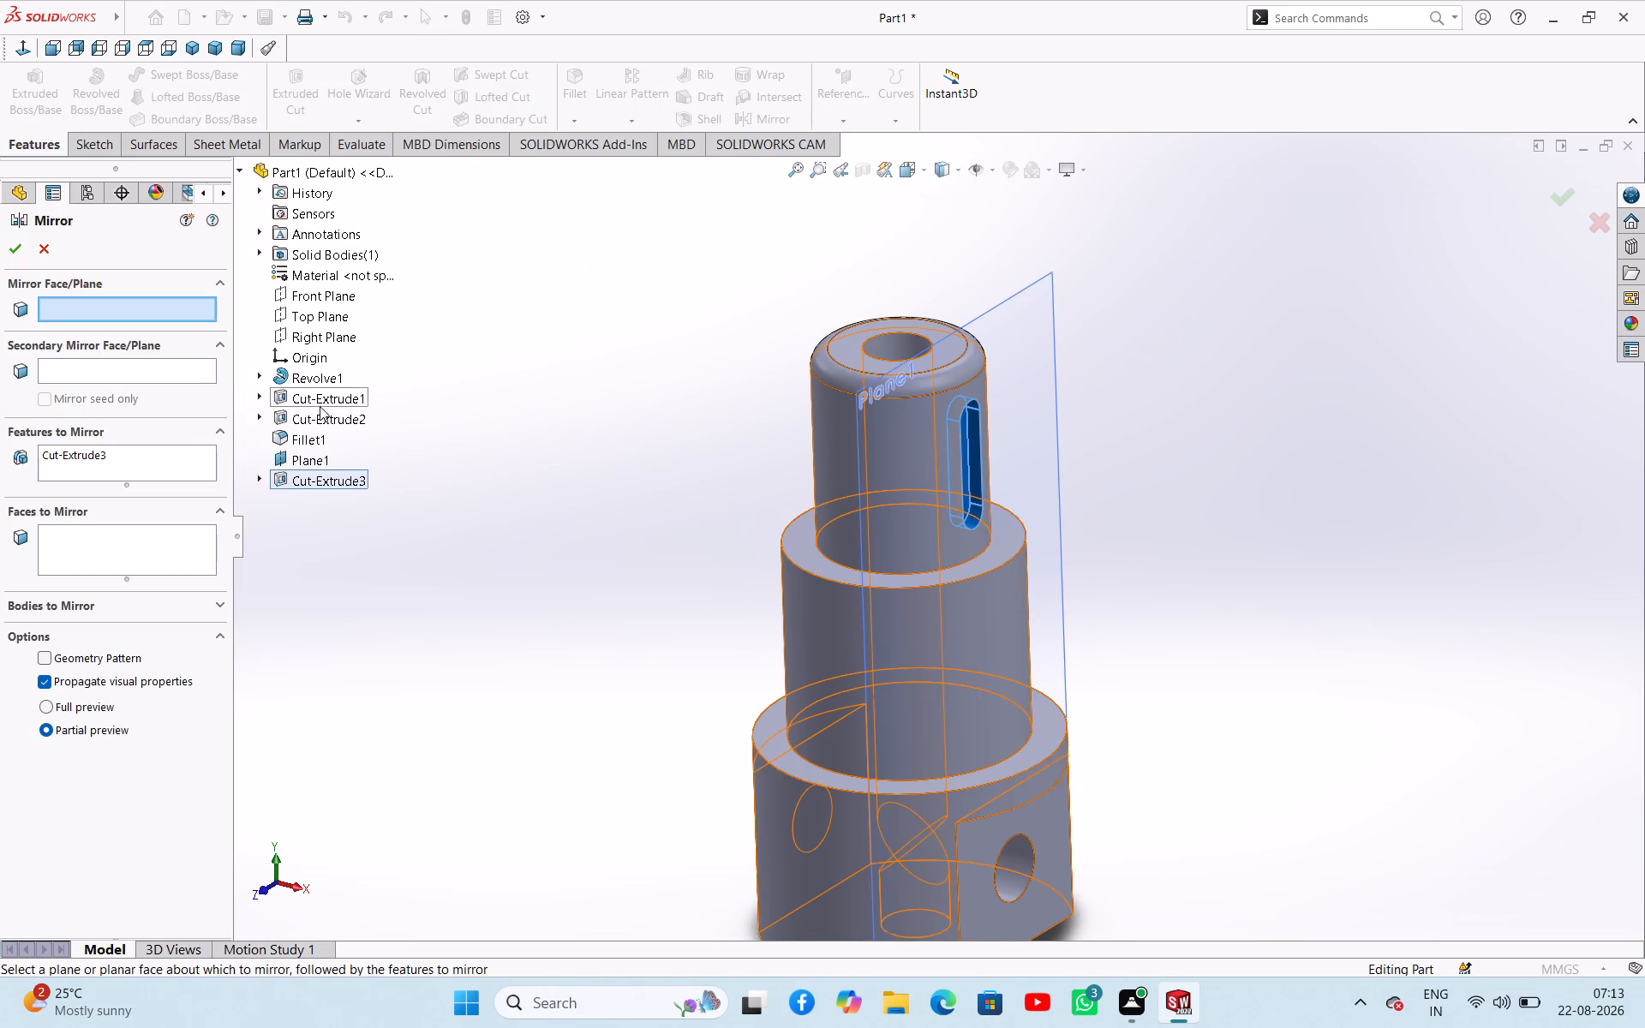
pyautogui.click(320, 339)
pyautogui.click(16, 254)
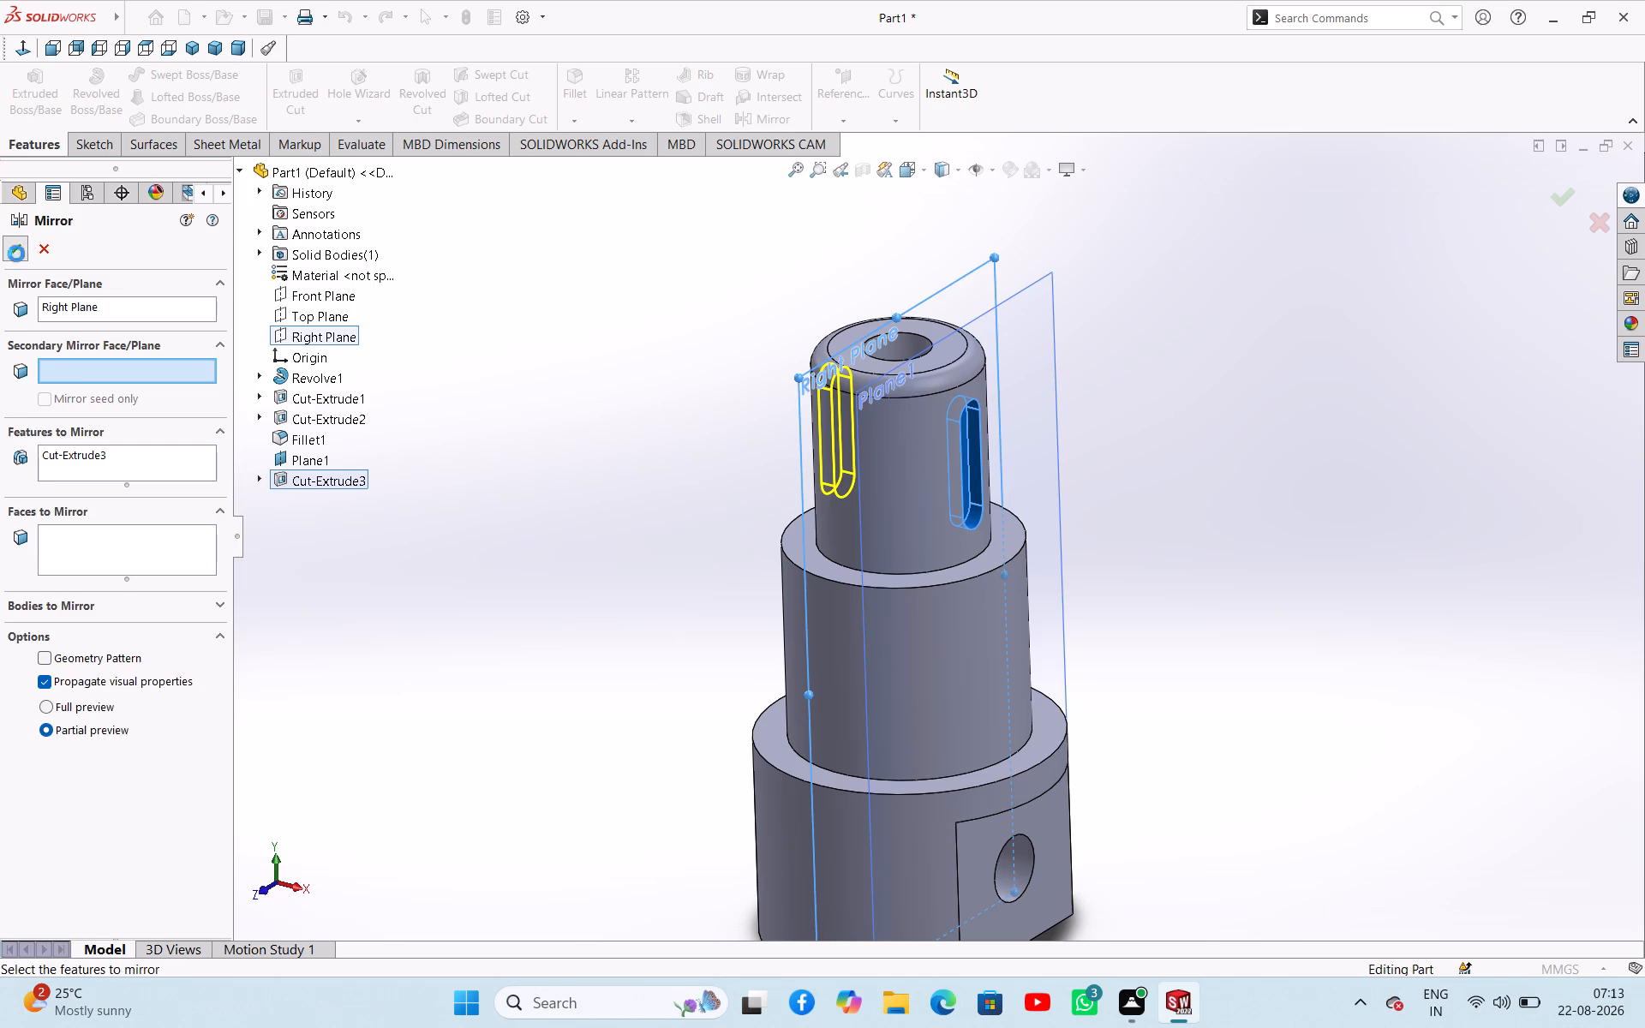
pyautogui.click(435, 454)
pyautogui.moveTo(461, 433); pyautogui.dragTo(757, 536, button='middle')
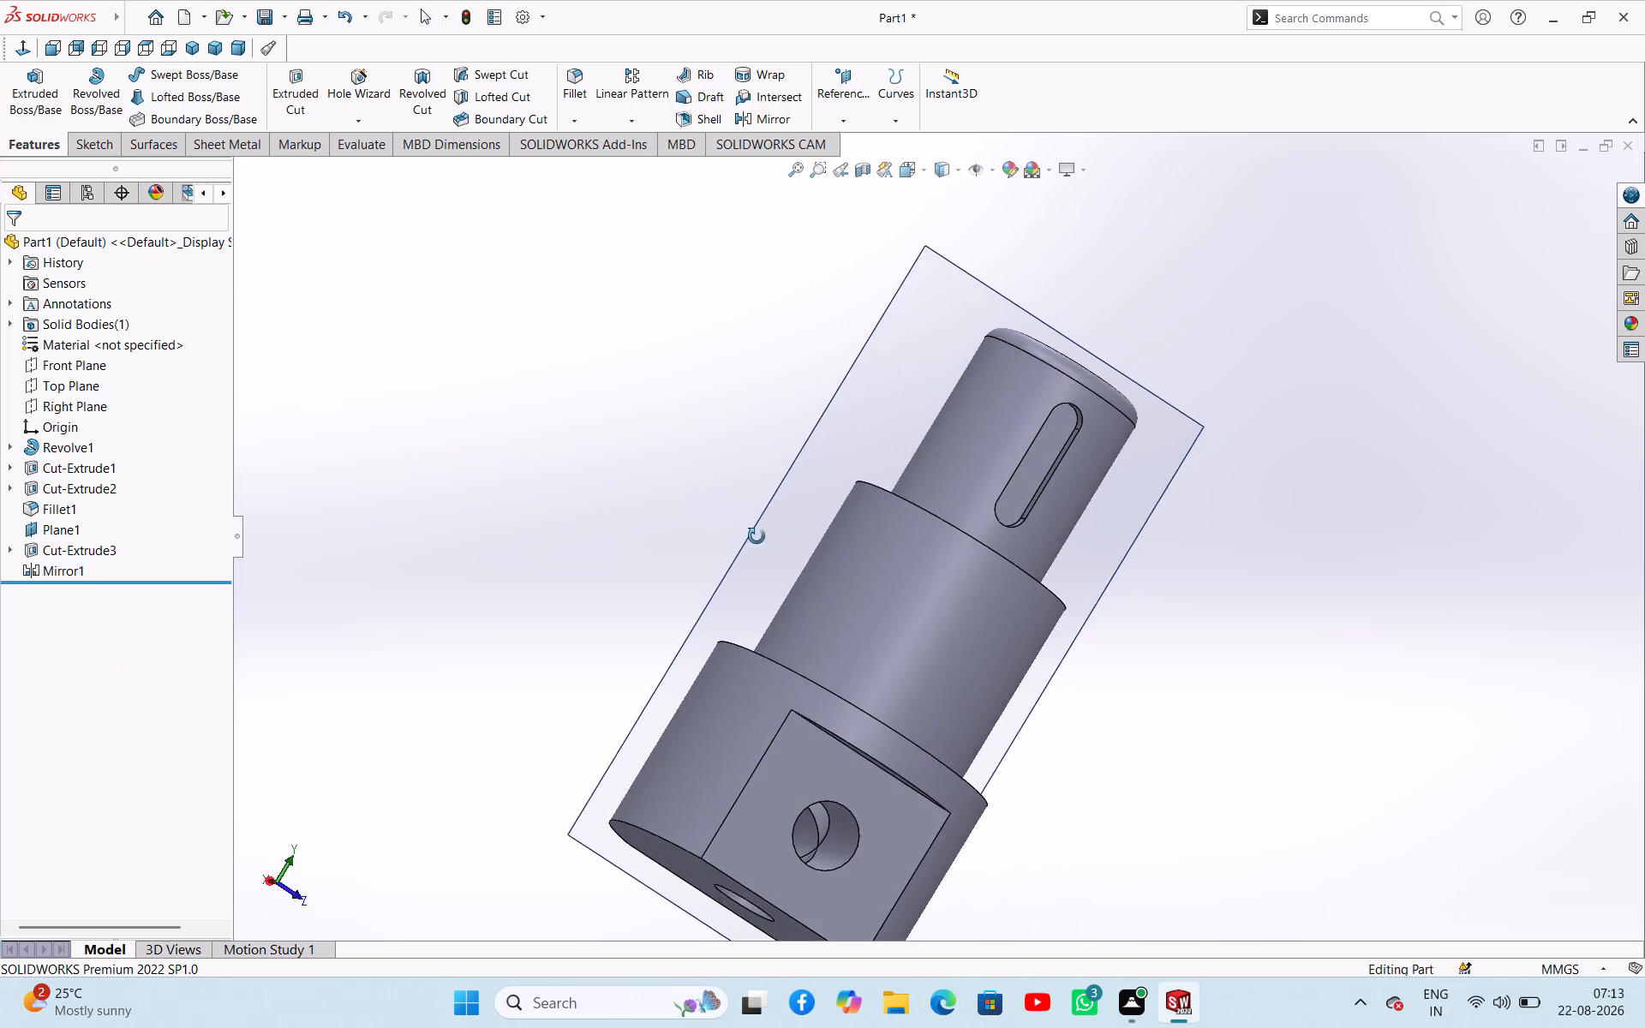
pyautogui.moveTo(757, 536); pyautogui.dragTo(696, 509, button='middle')
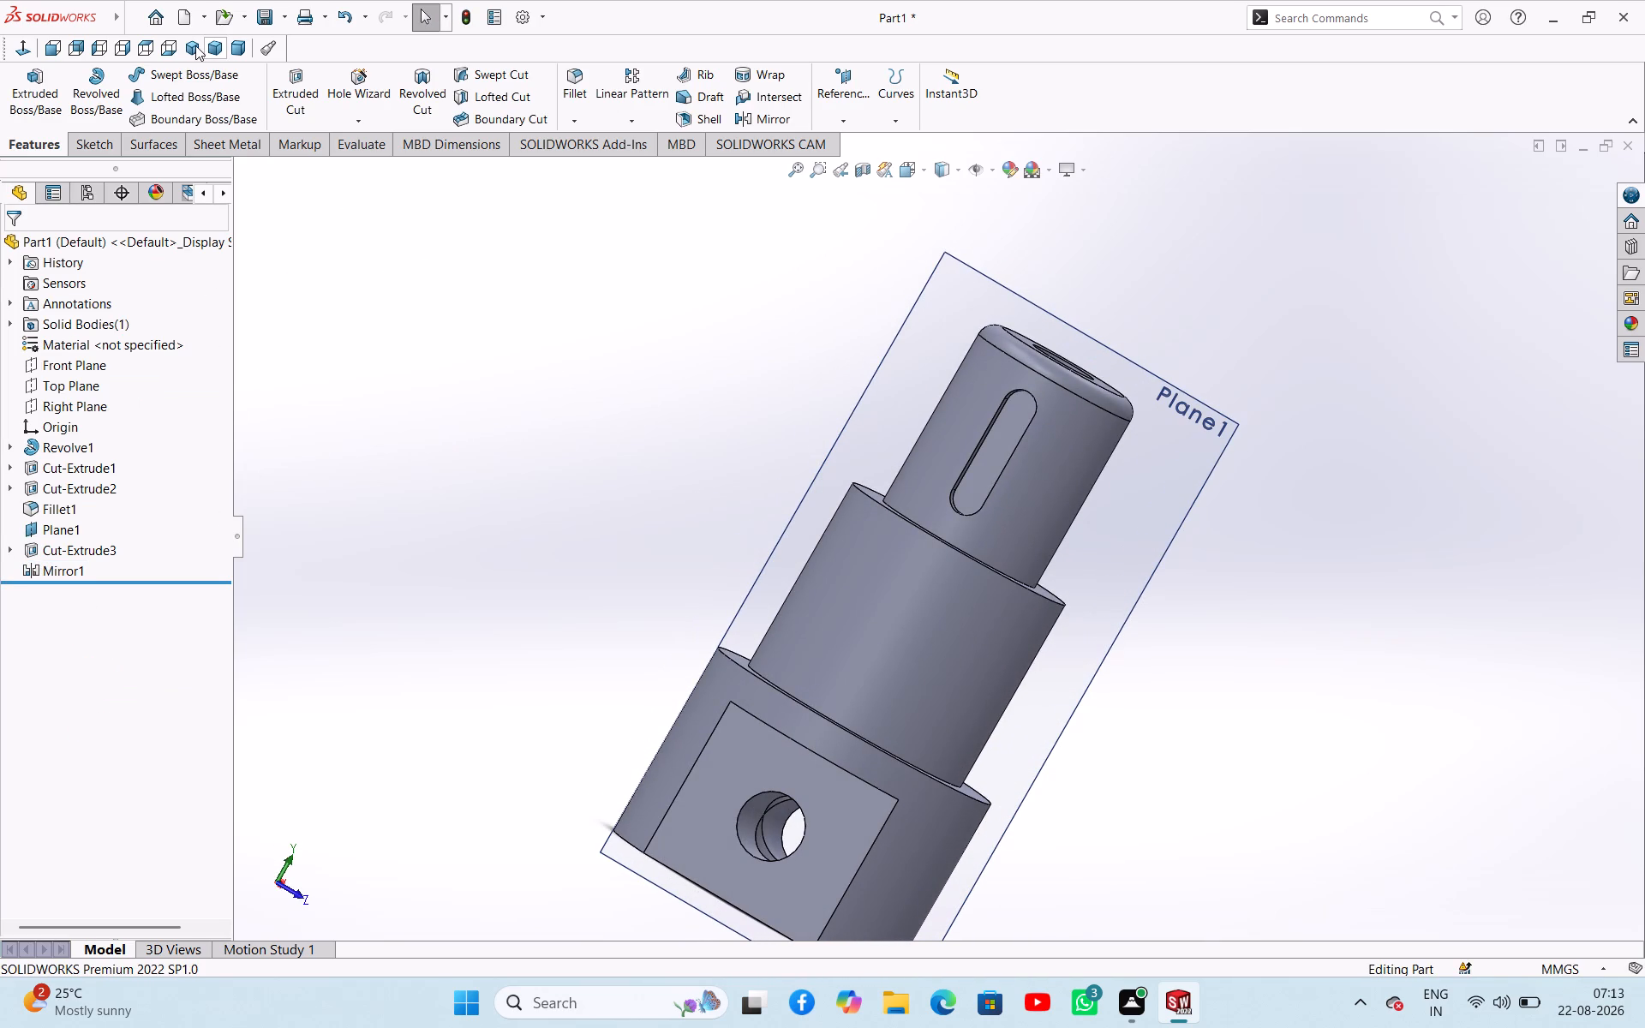
pyautogui.click(194, 45)
pyautogui.click(661, 406)
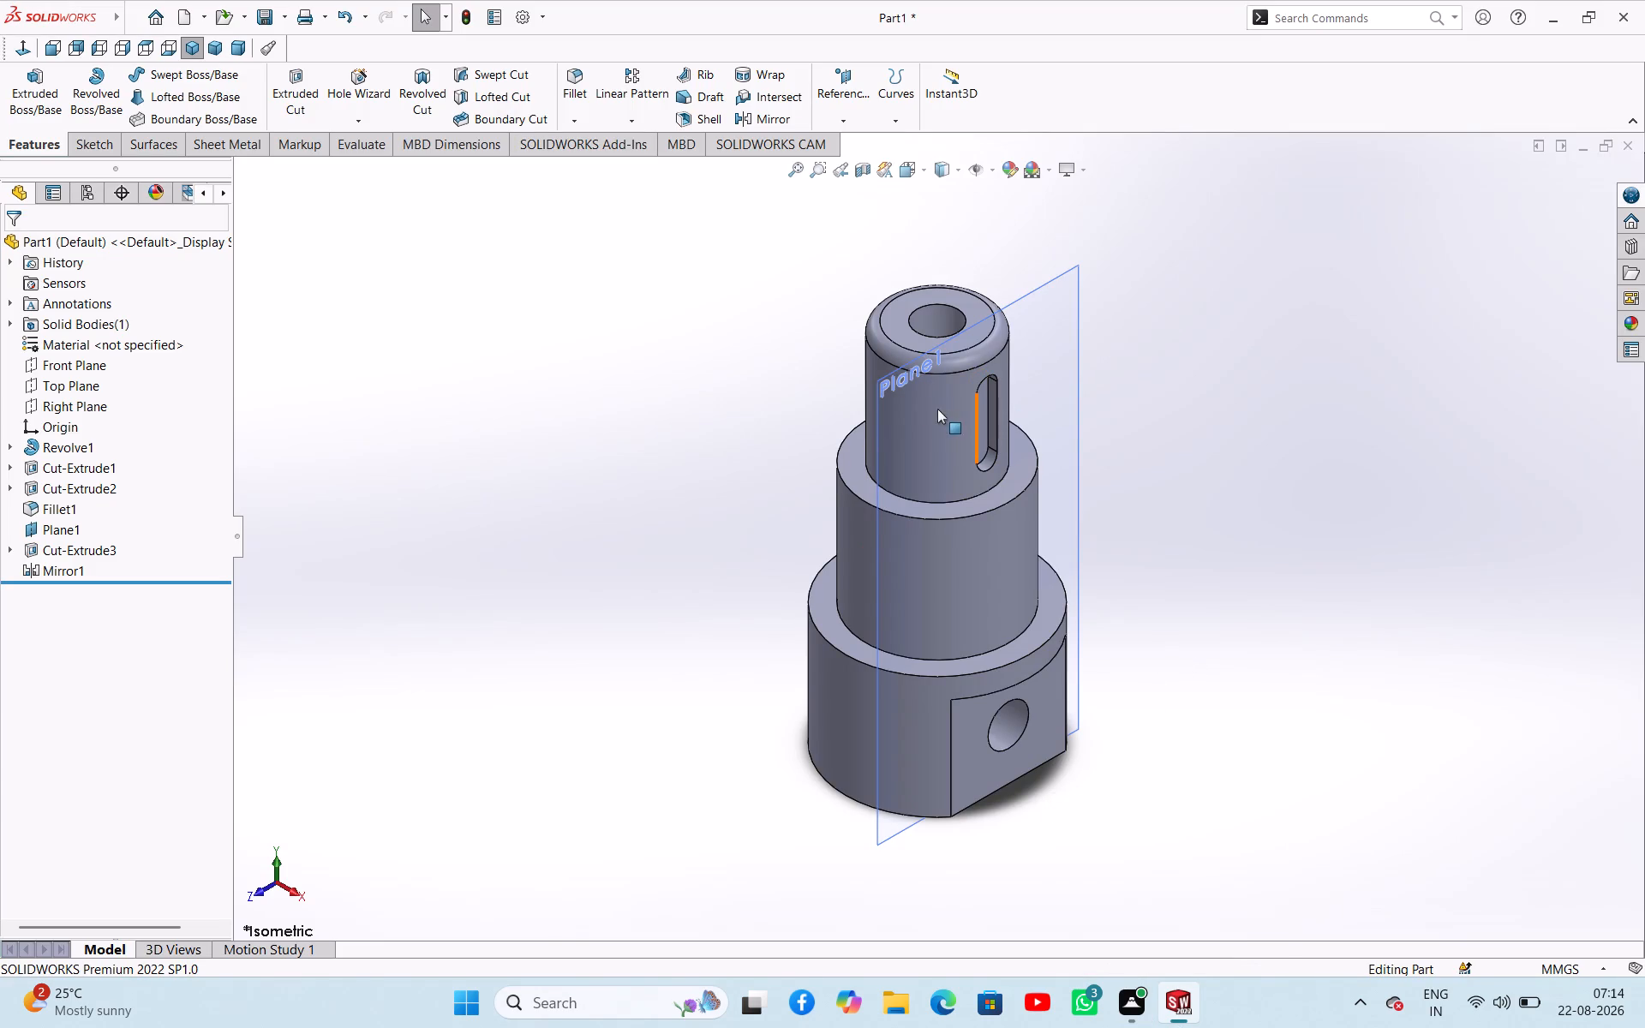
# Open a new sketch on Plane1 and start a line at the outer end of the middle cylinder's top edge.
pyautogui.scroll(3, 804, 553)
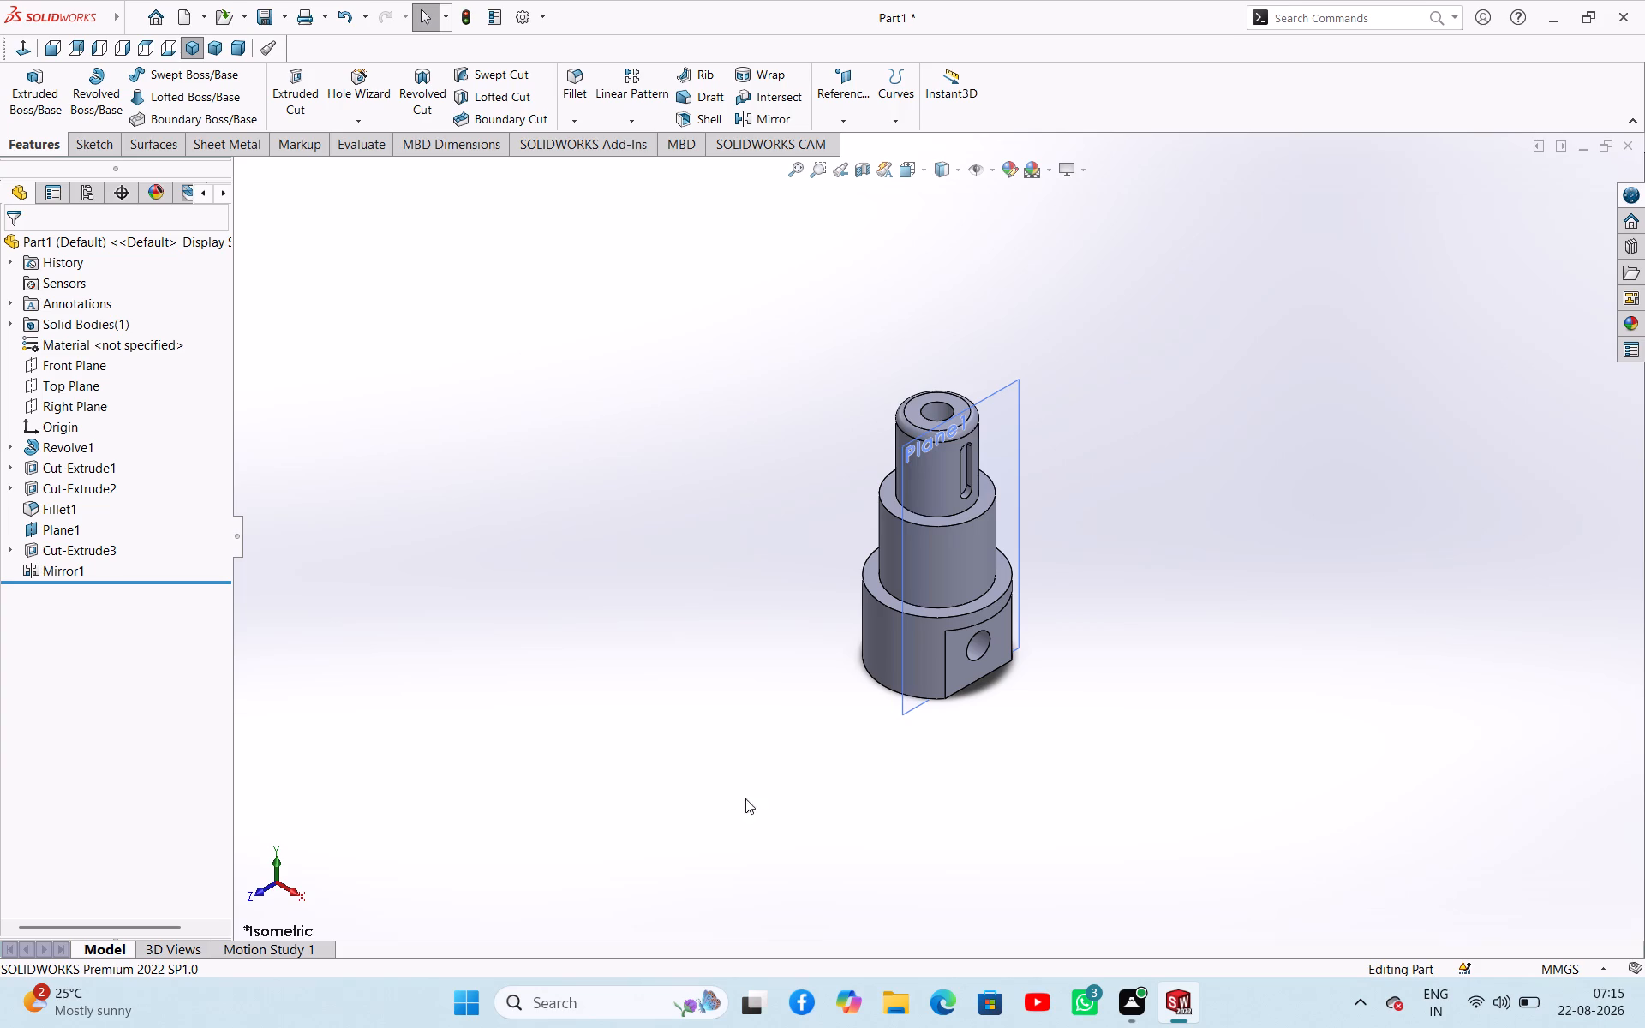
pyautogui.click(1014, 406)
pyautogui.click(1092, 361)
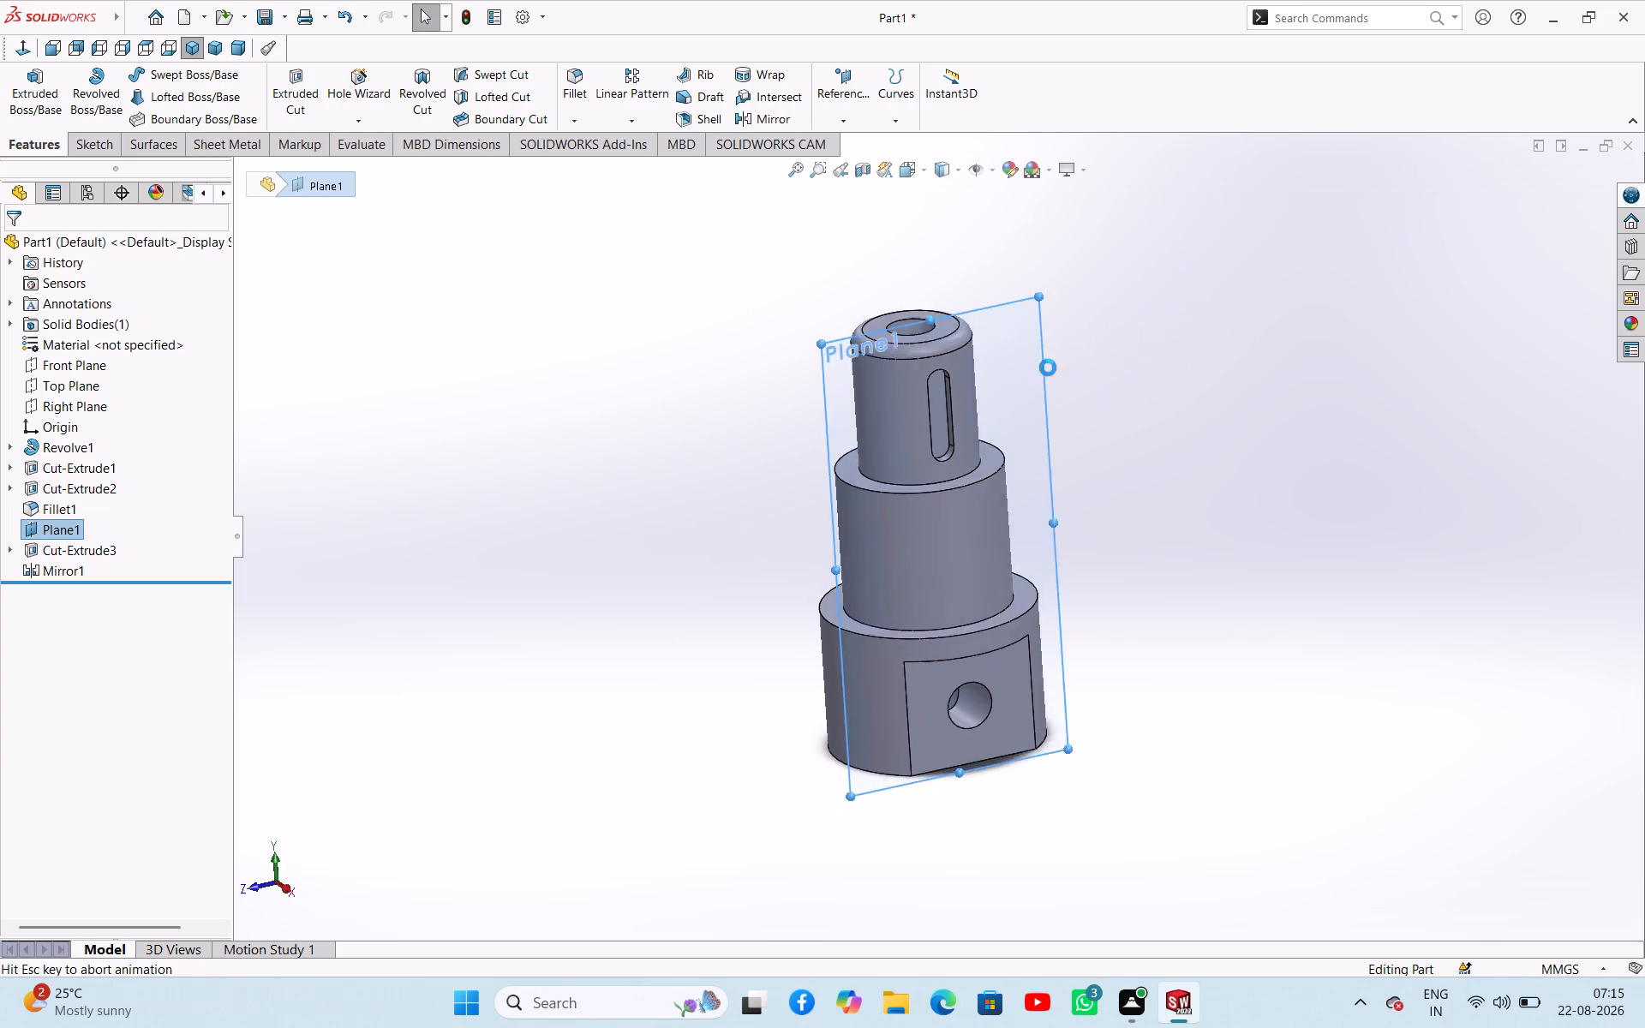
pyautogui.click(571, 379)
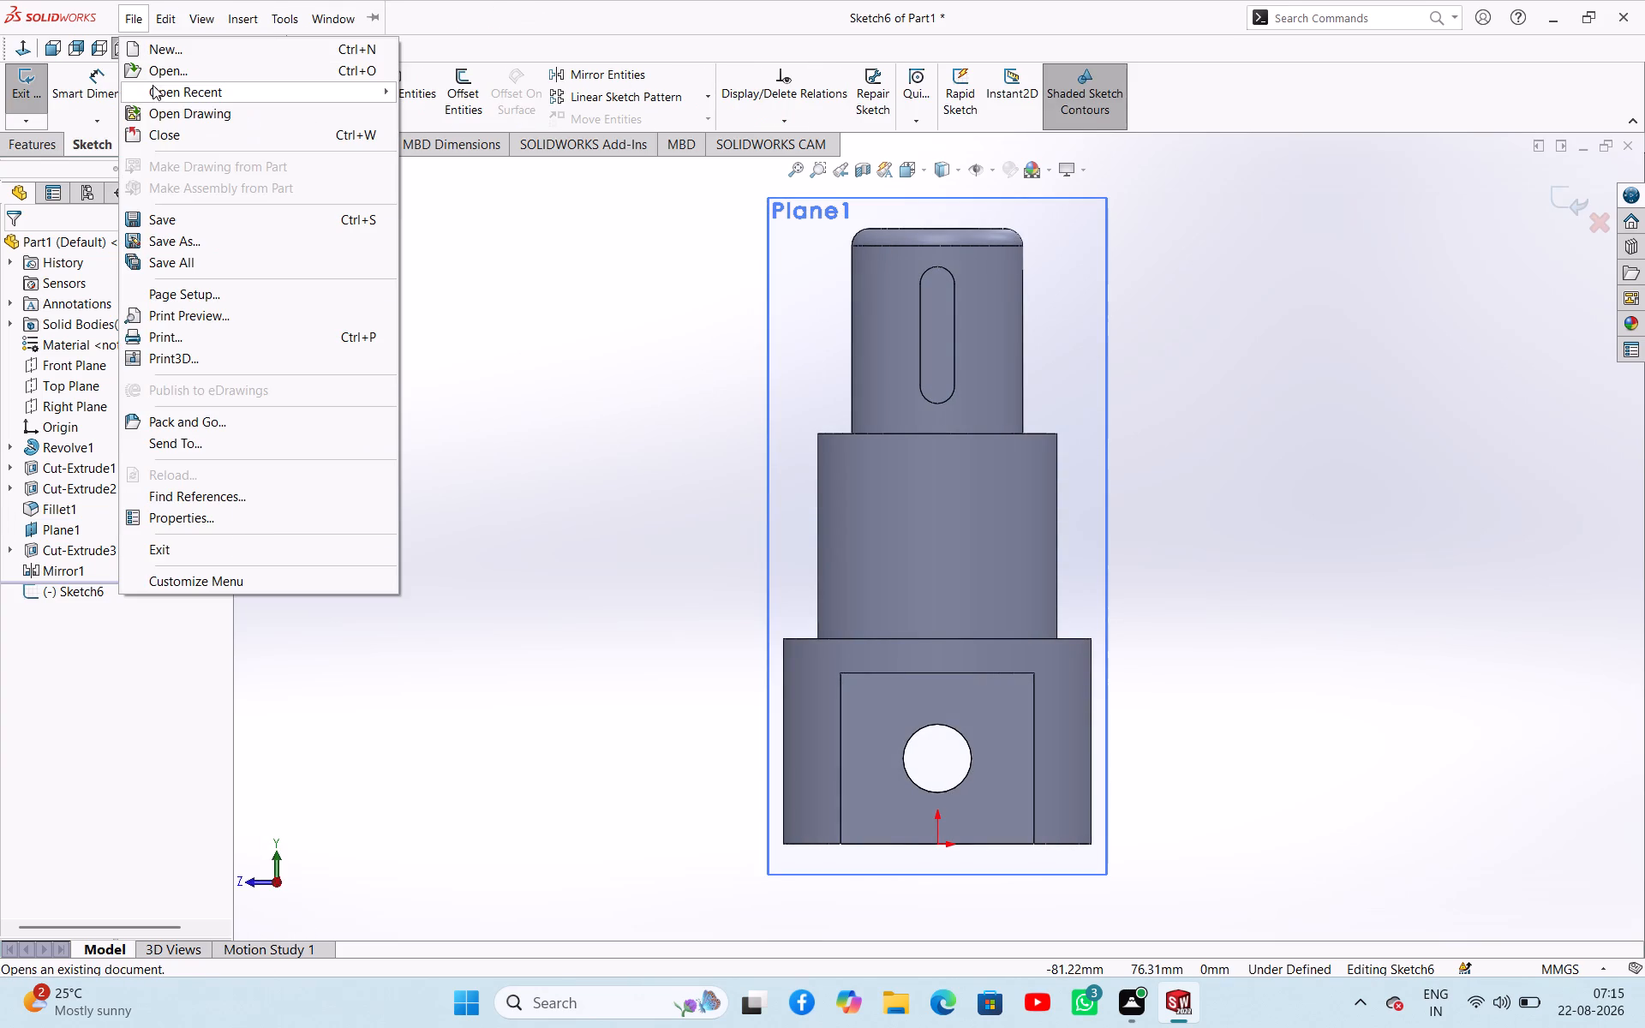
pyautogui.click(514, 279)
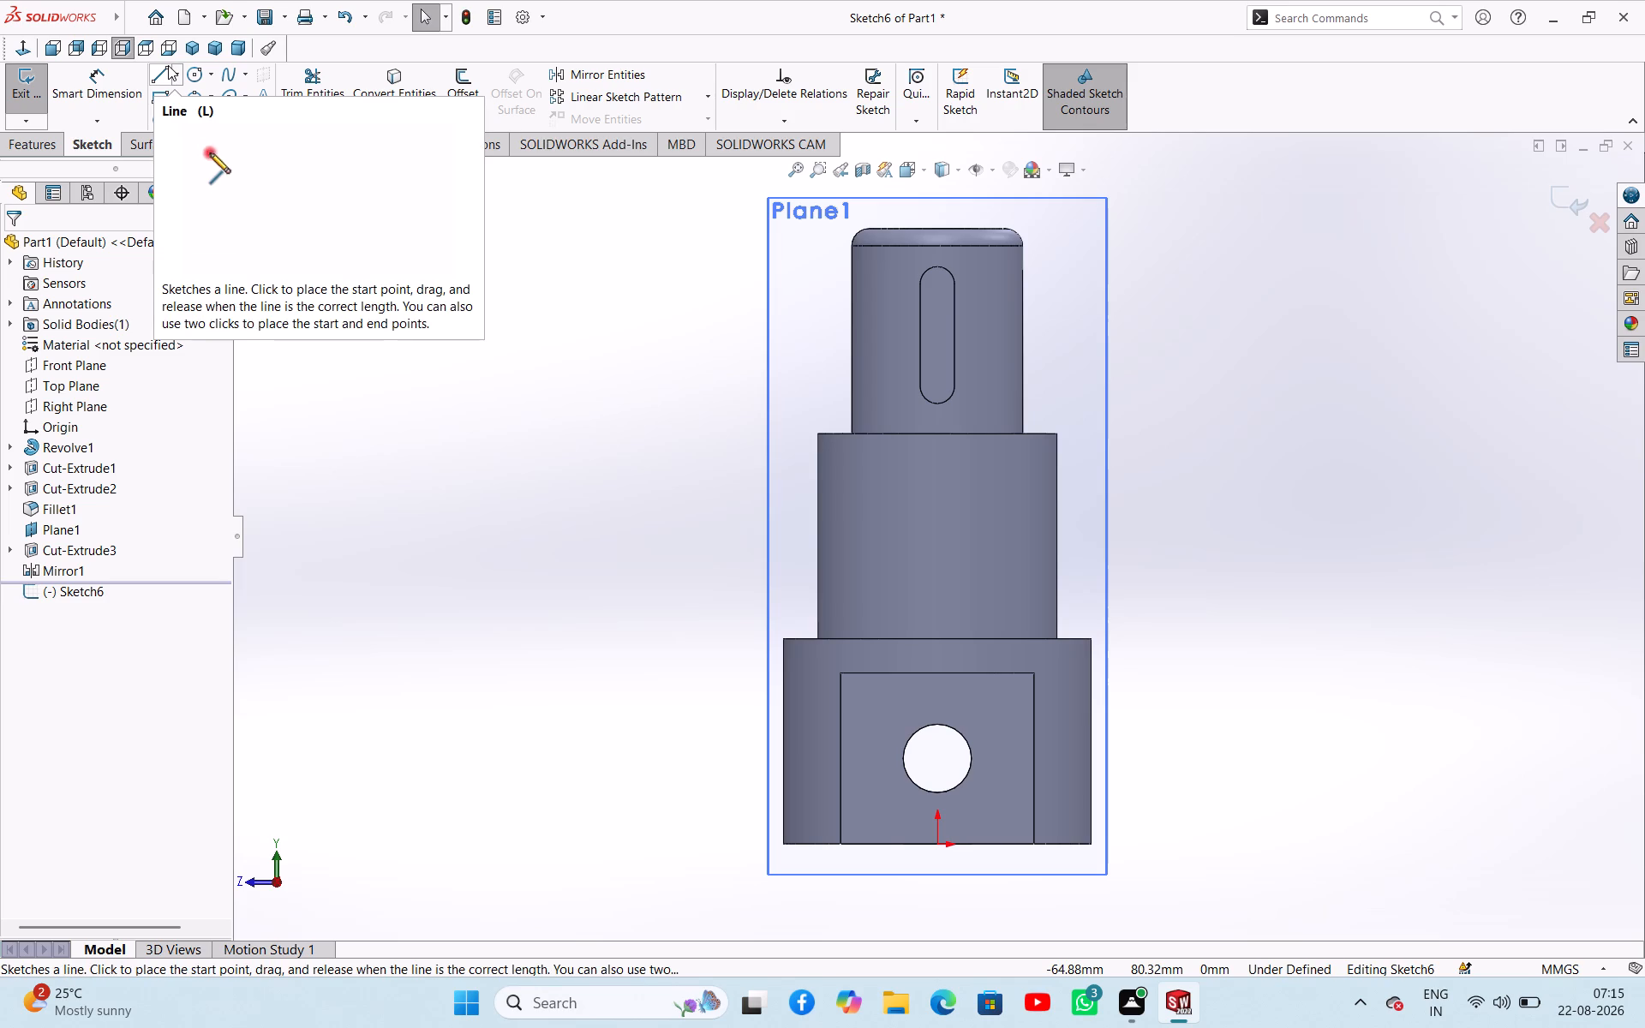
pyautogui.click(168, 65)
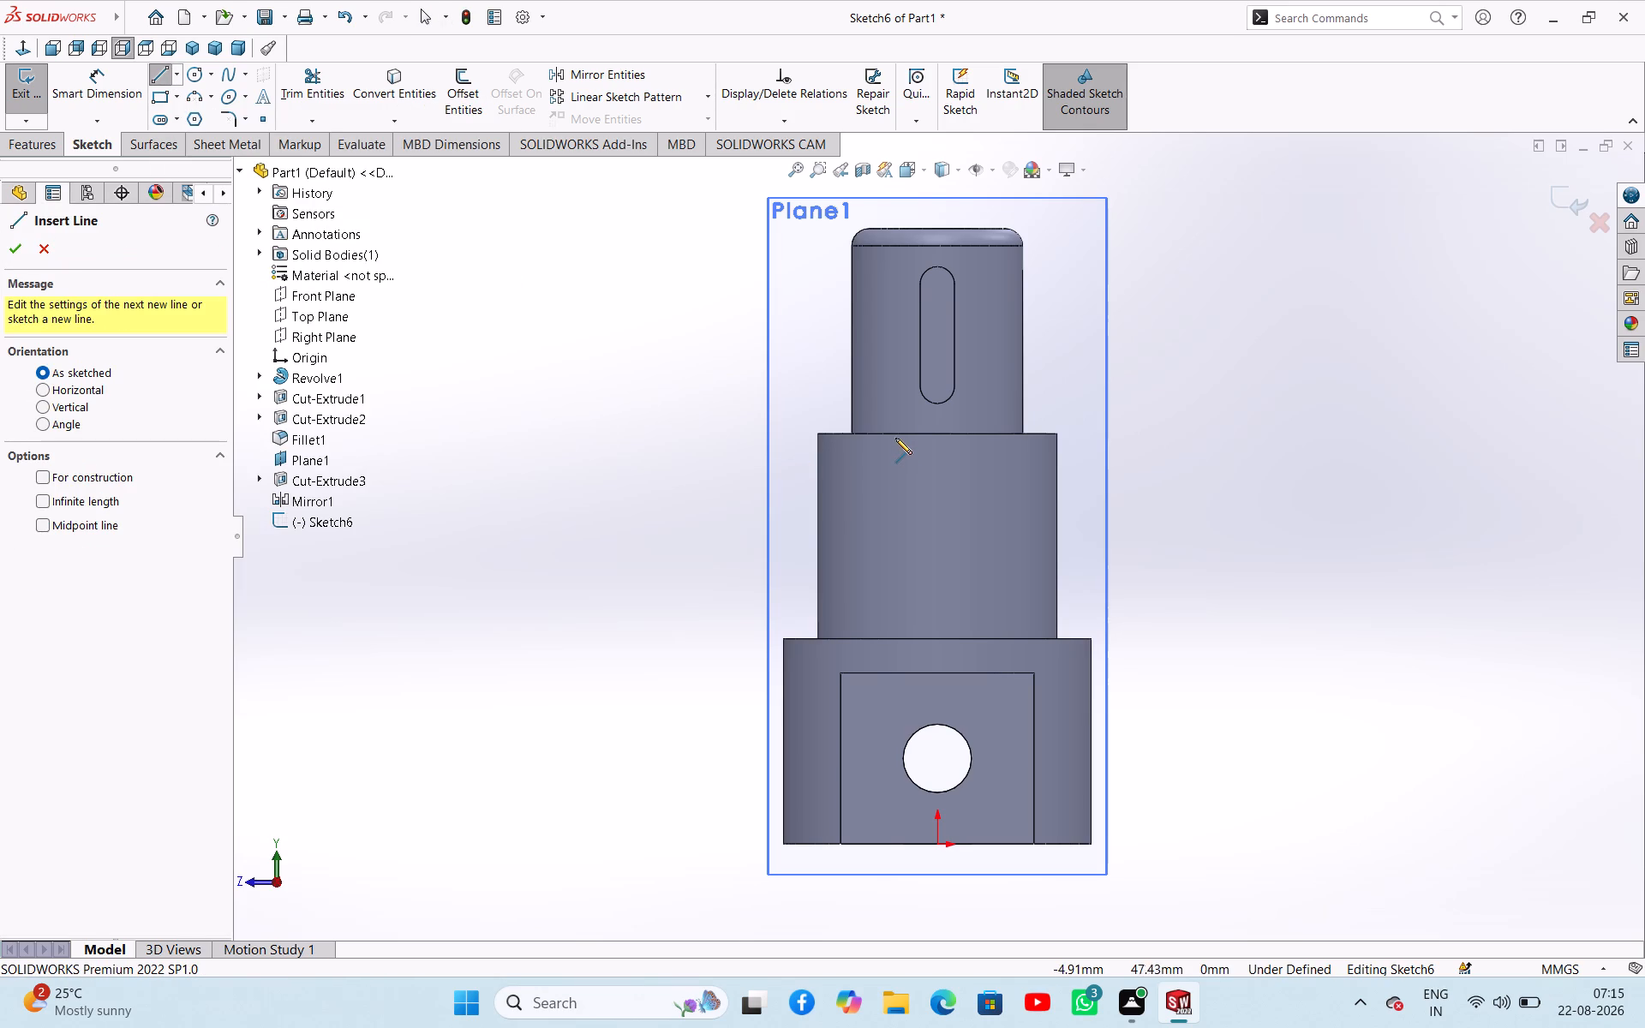
pyautogui.click(818, 434)
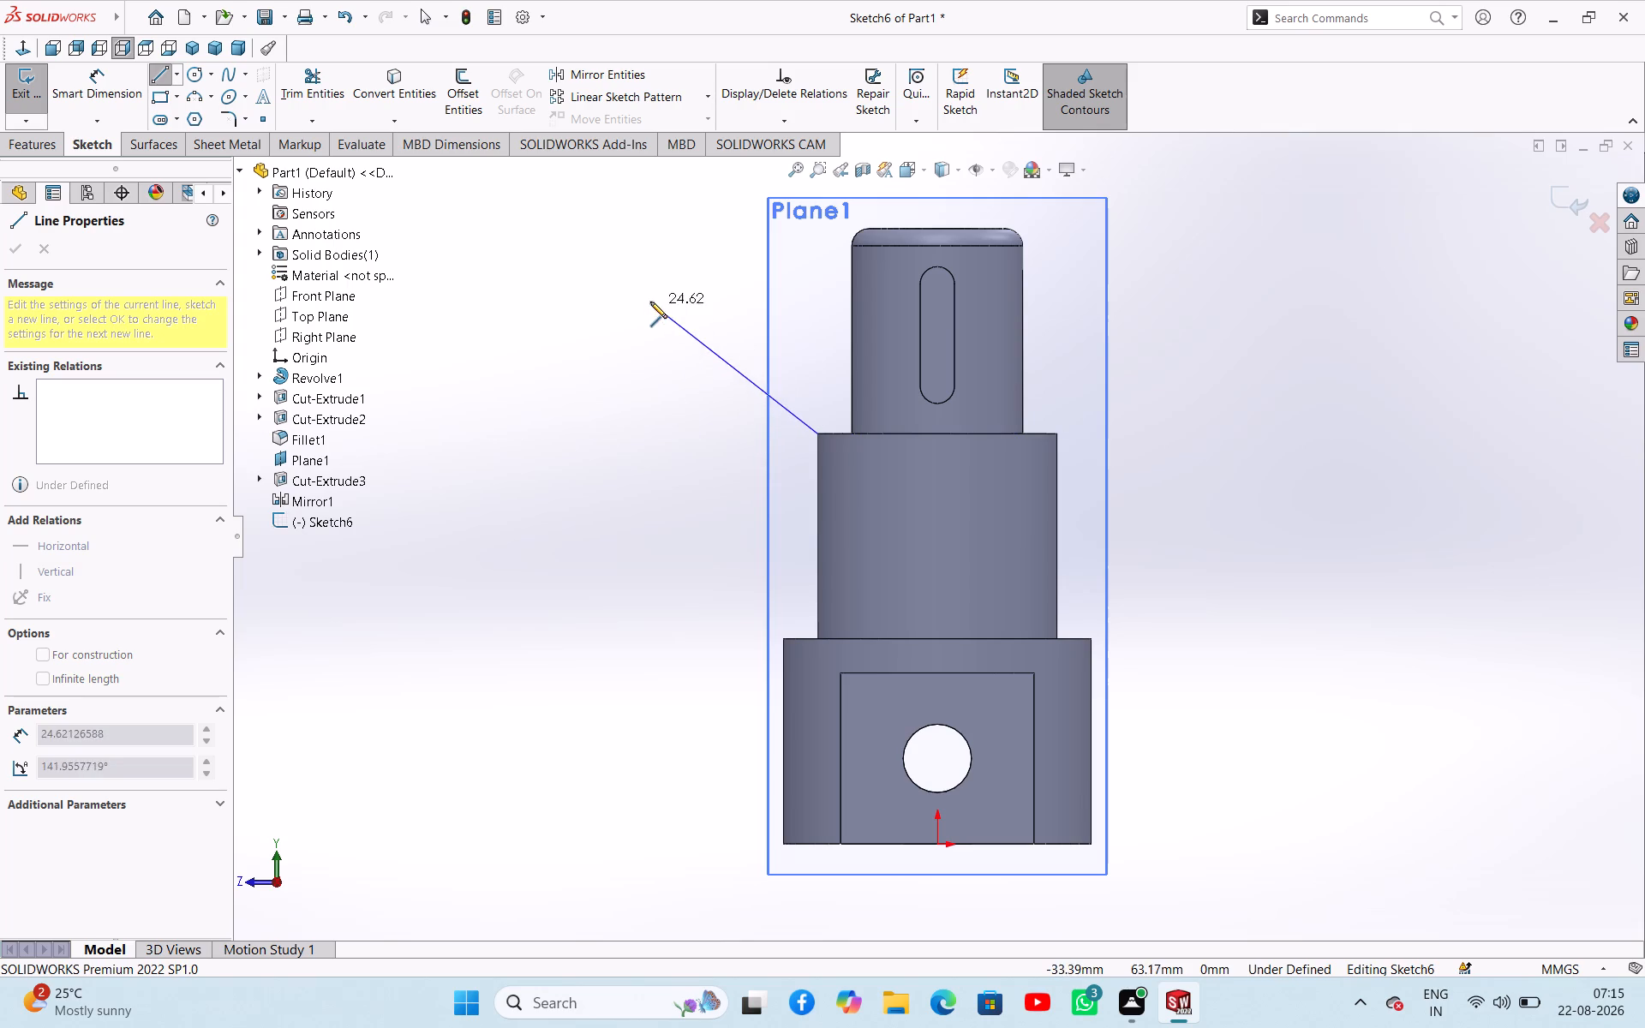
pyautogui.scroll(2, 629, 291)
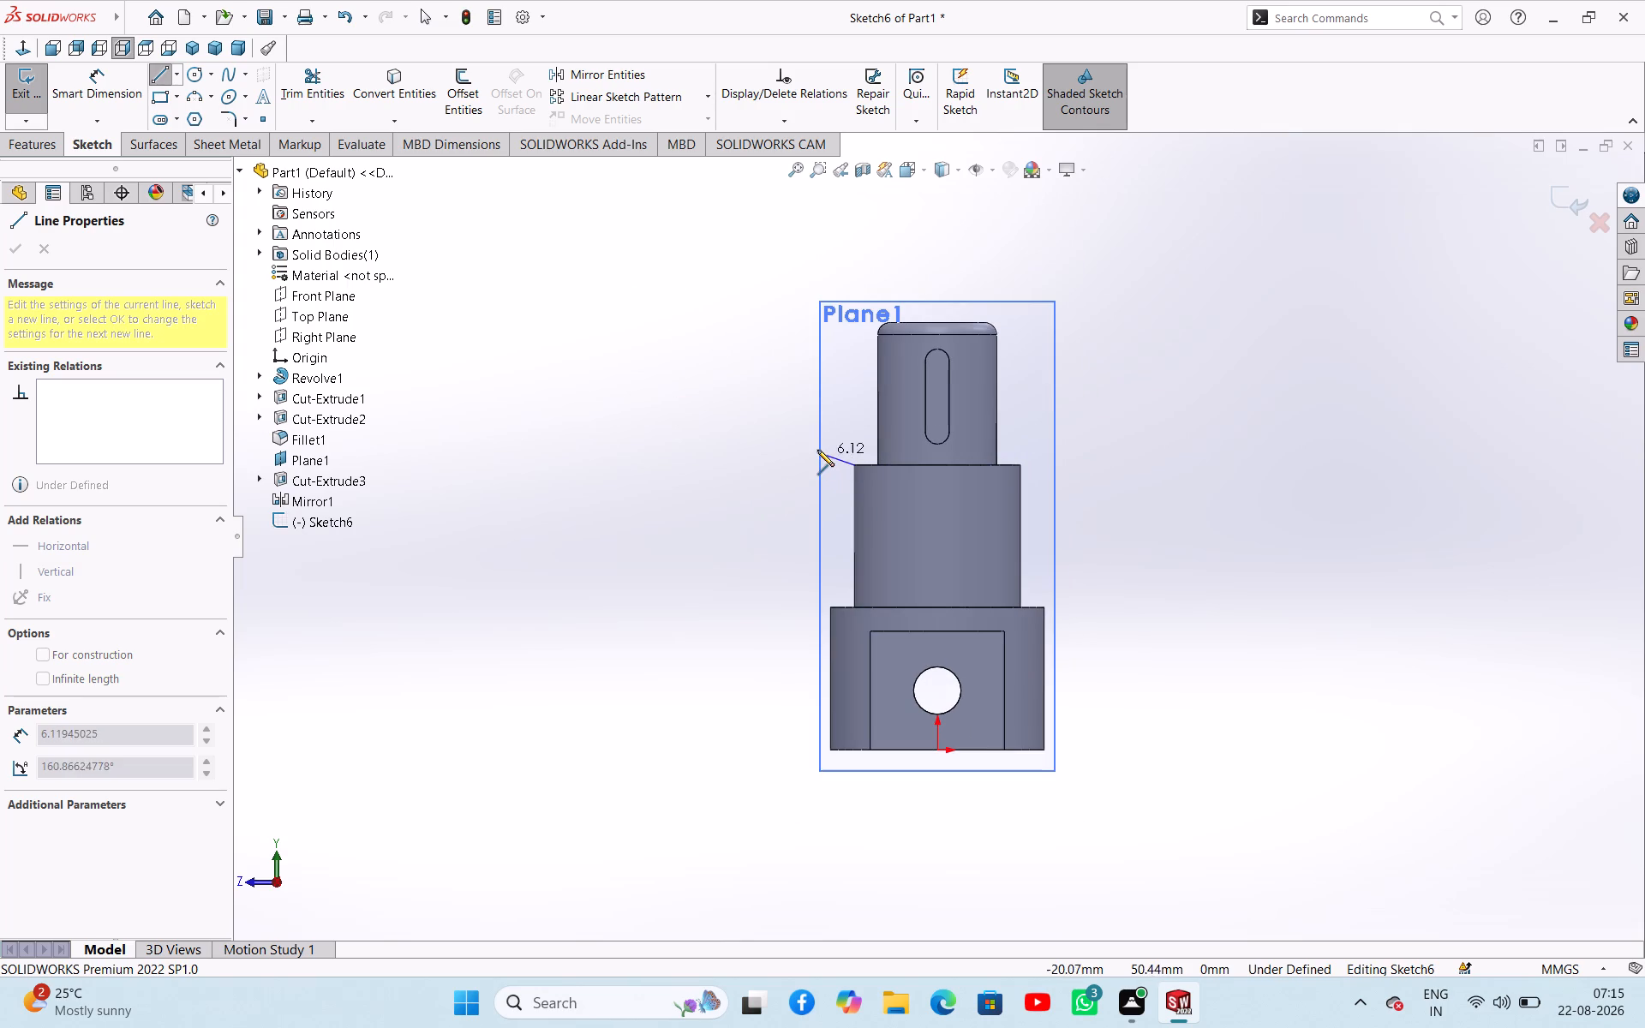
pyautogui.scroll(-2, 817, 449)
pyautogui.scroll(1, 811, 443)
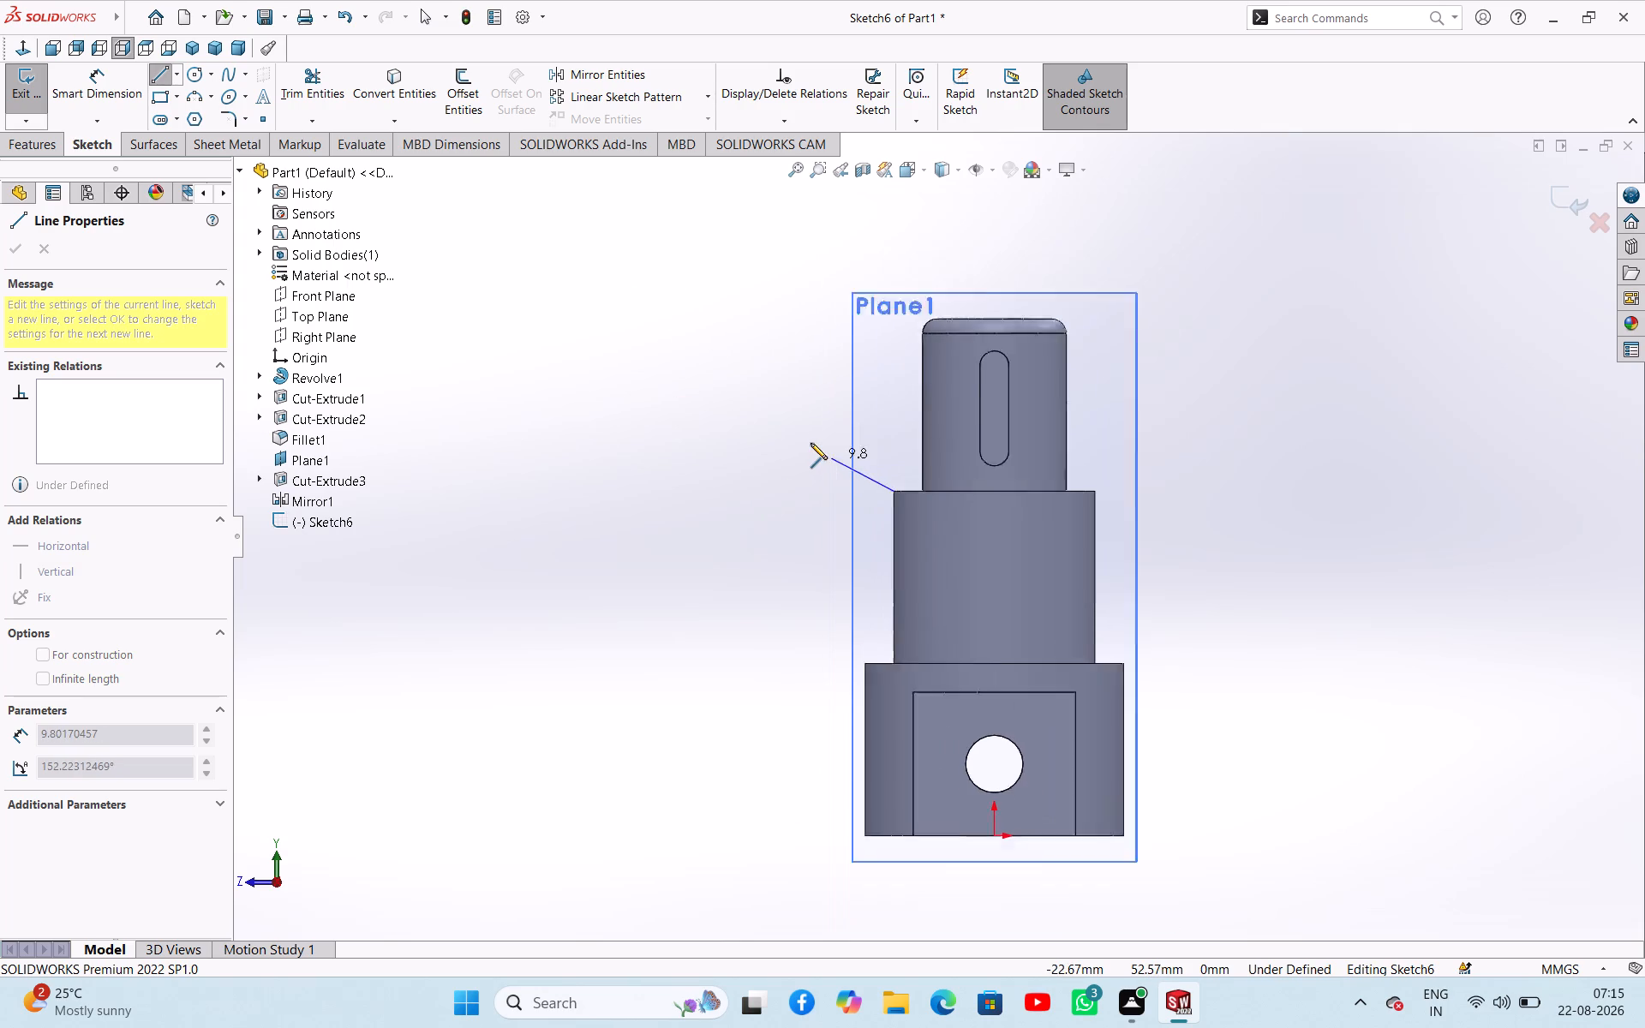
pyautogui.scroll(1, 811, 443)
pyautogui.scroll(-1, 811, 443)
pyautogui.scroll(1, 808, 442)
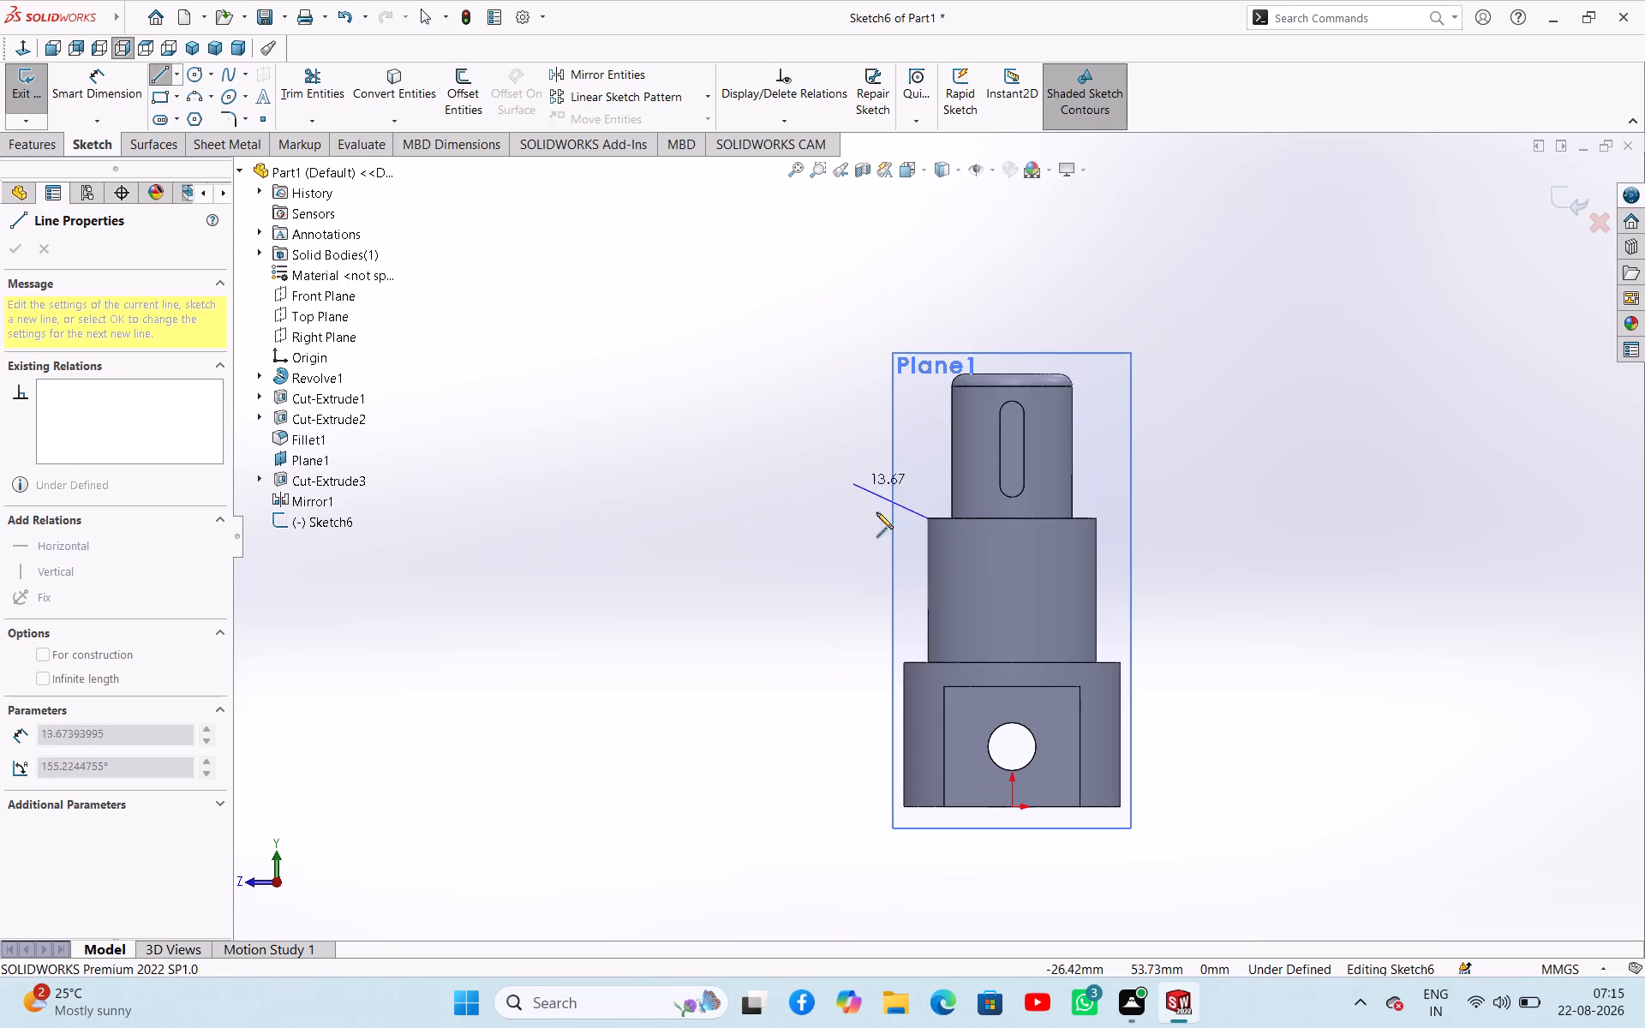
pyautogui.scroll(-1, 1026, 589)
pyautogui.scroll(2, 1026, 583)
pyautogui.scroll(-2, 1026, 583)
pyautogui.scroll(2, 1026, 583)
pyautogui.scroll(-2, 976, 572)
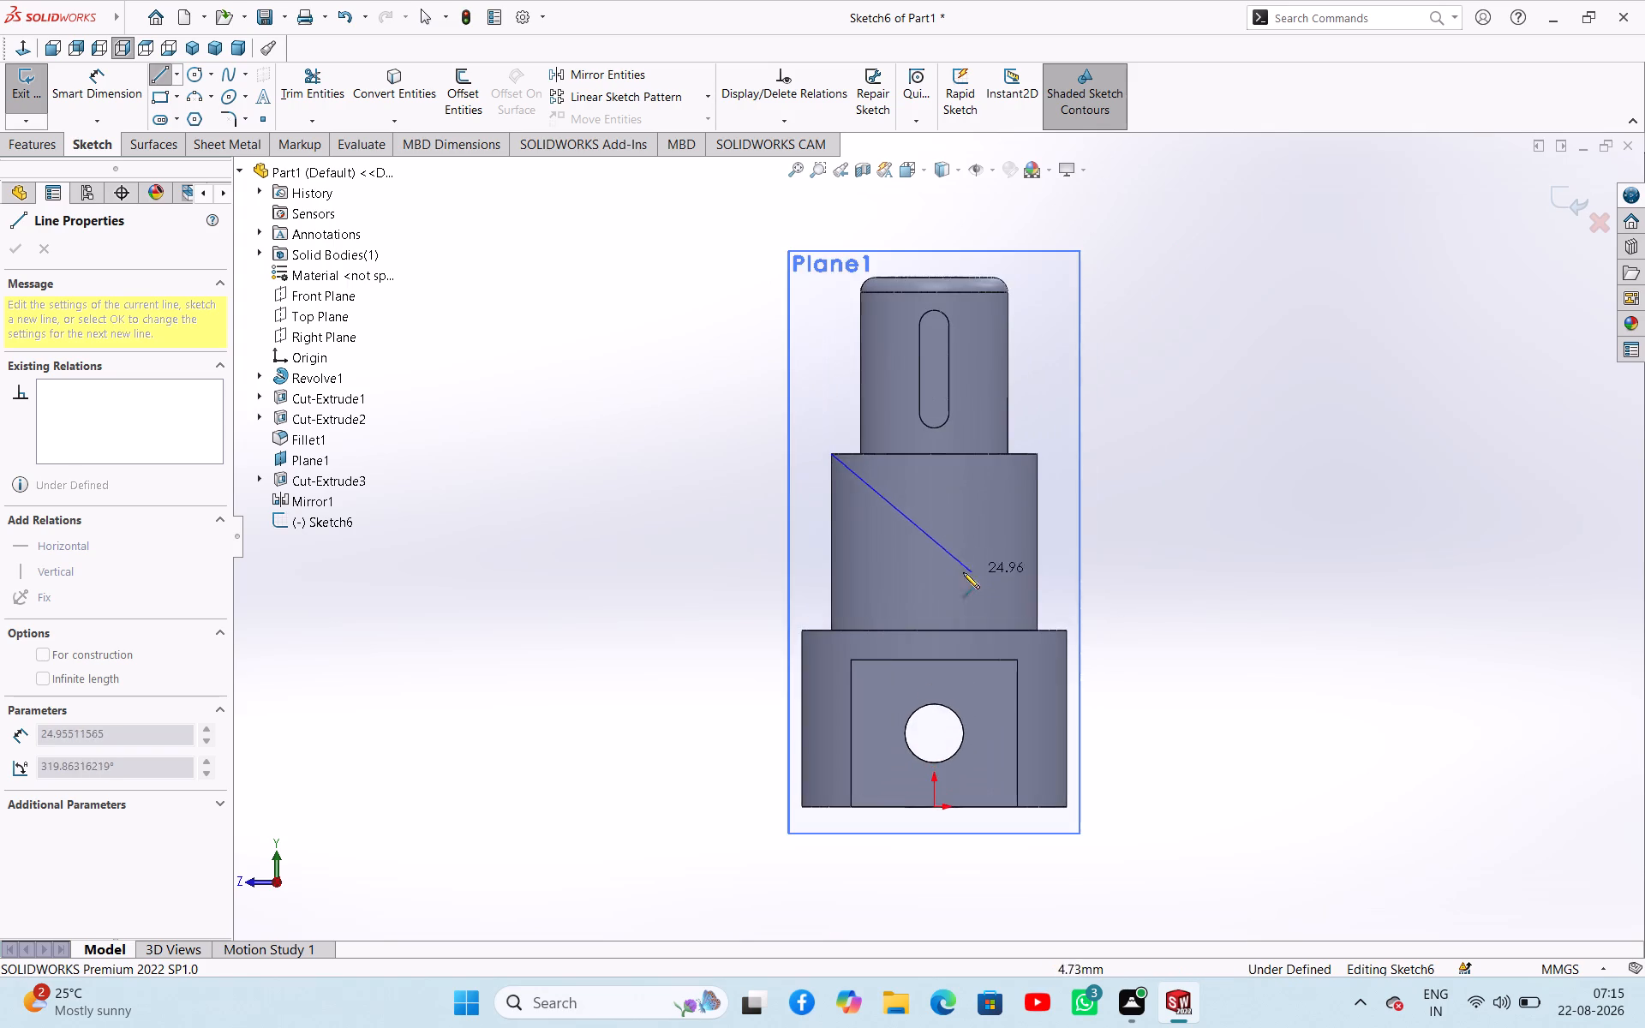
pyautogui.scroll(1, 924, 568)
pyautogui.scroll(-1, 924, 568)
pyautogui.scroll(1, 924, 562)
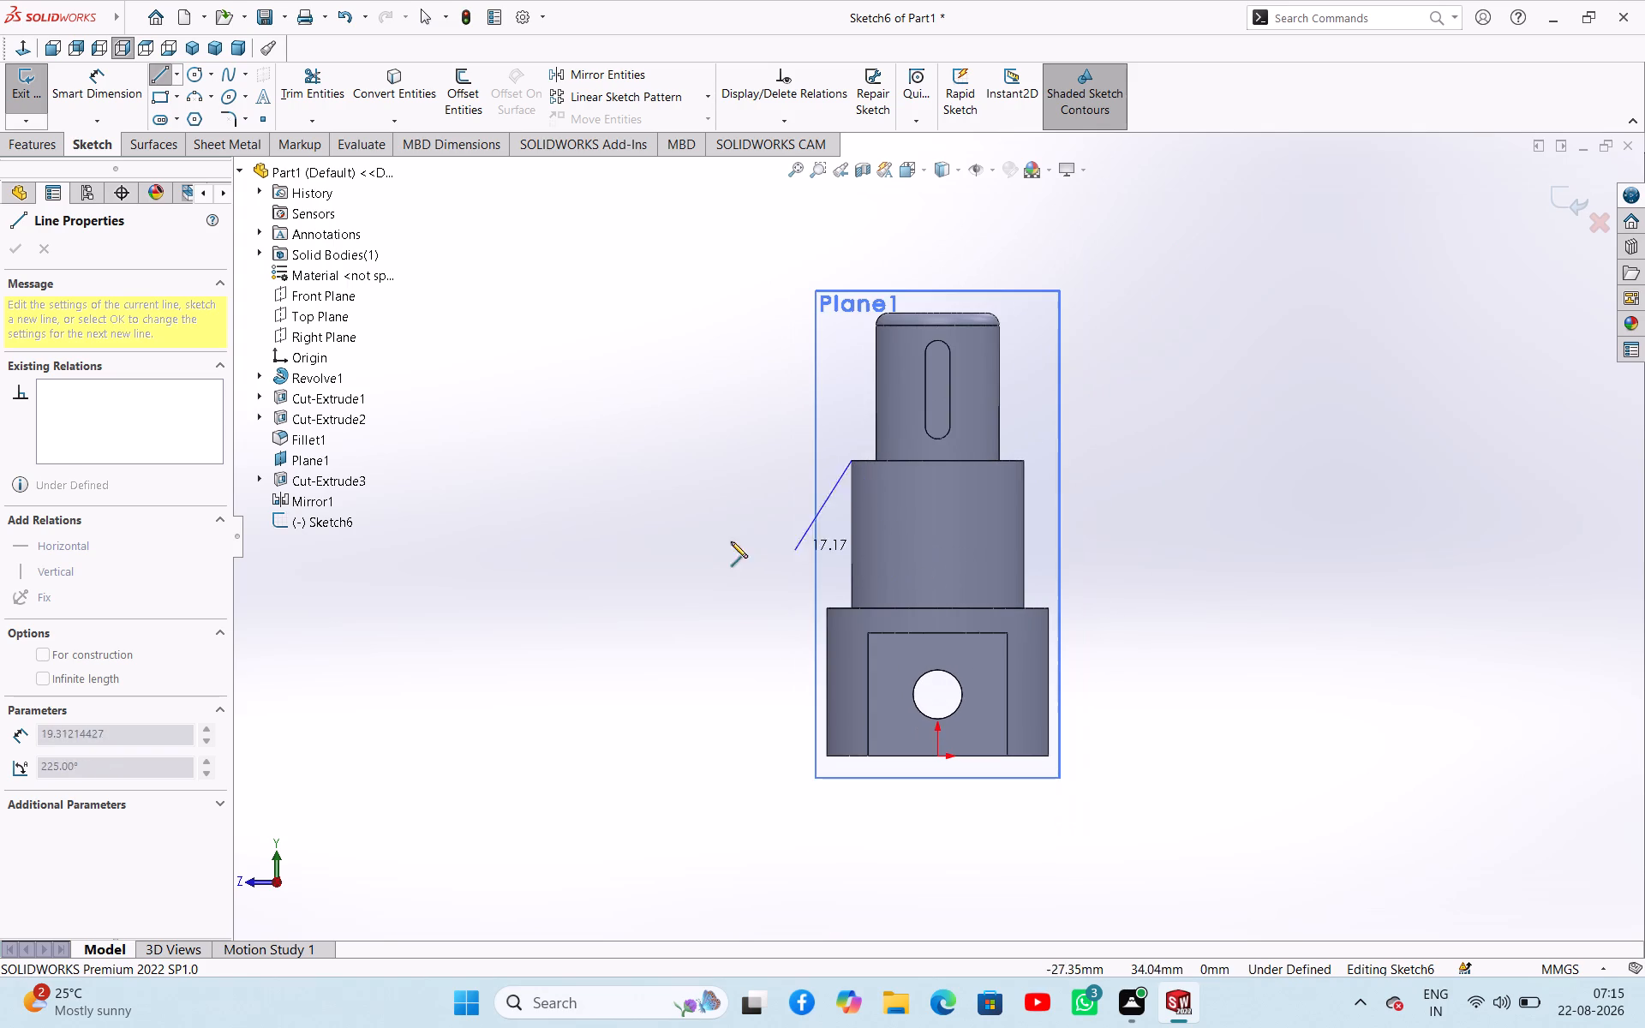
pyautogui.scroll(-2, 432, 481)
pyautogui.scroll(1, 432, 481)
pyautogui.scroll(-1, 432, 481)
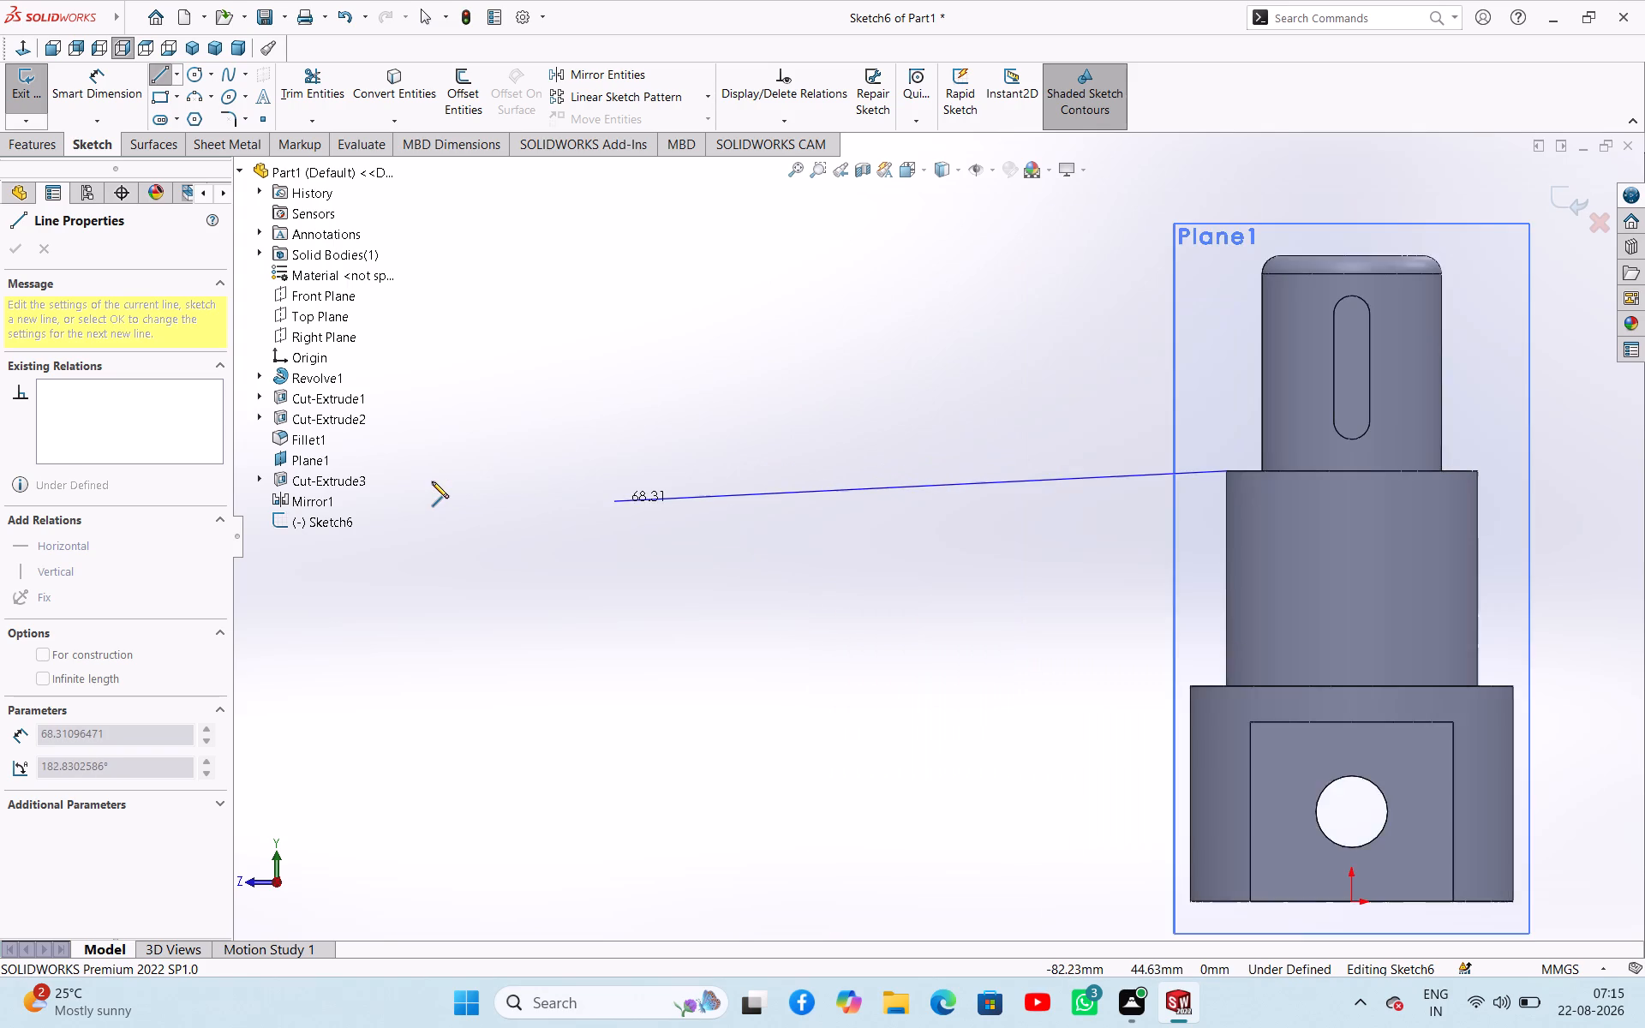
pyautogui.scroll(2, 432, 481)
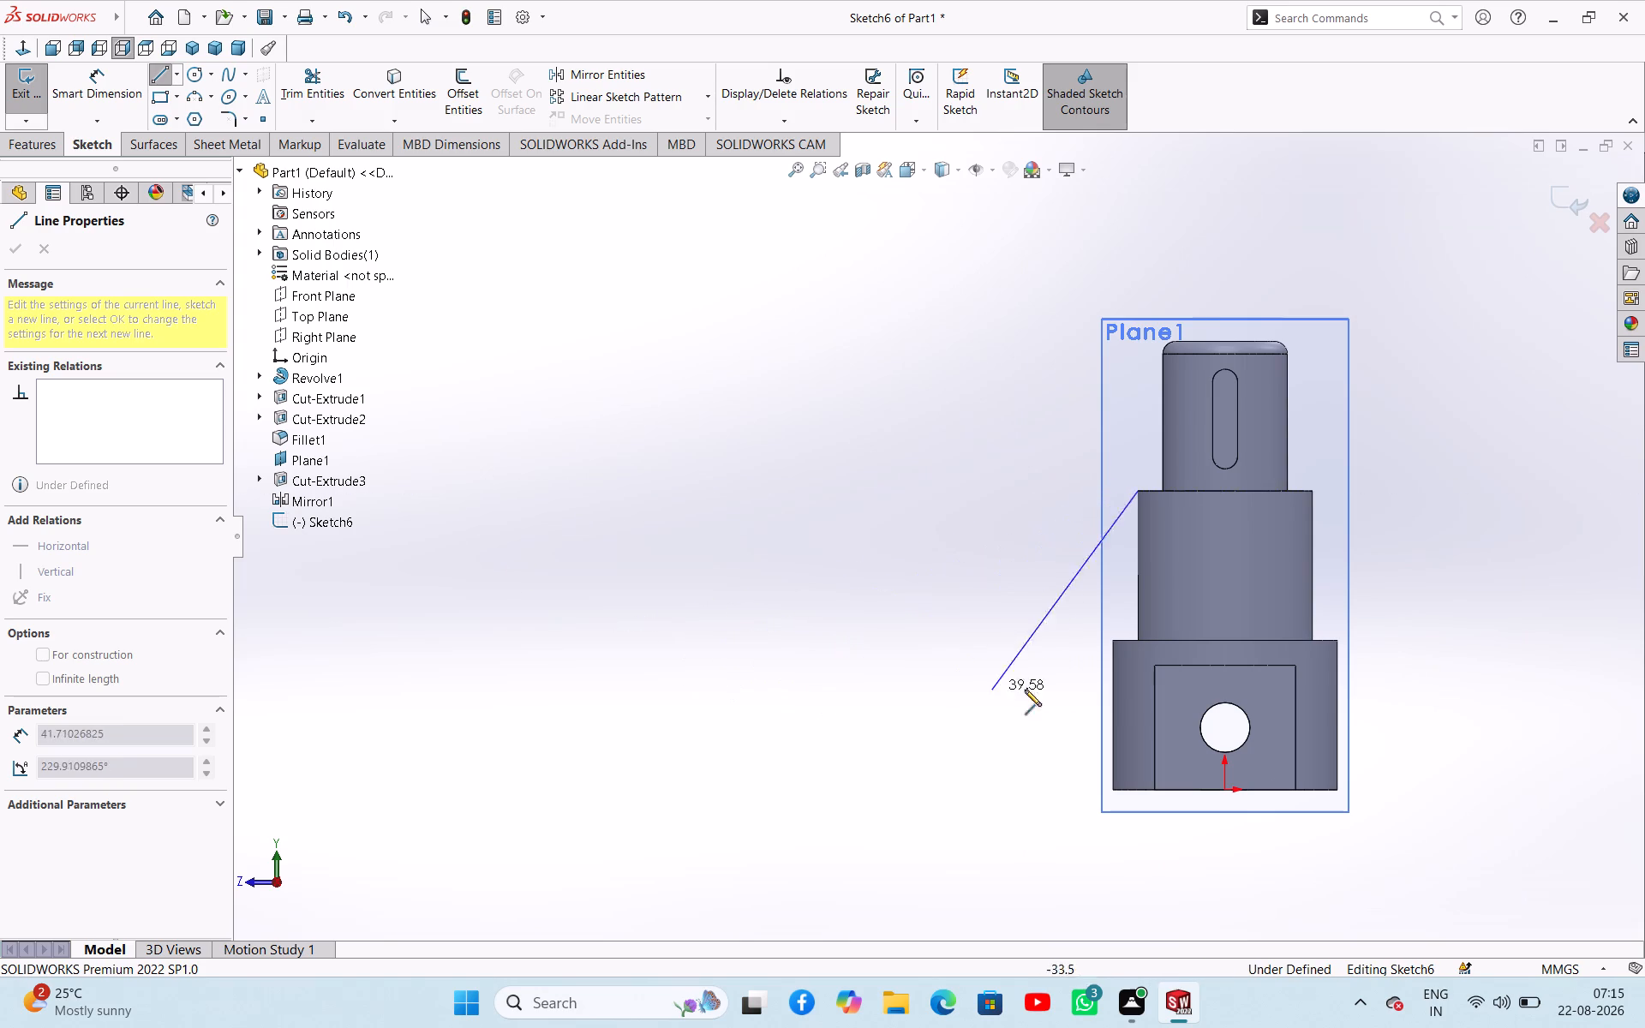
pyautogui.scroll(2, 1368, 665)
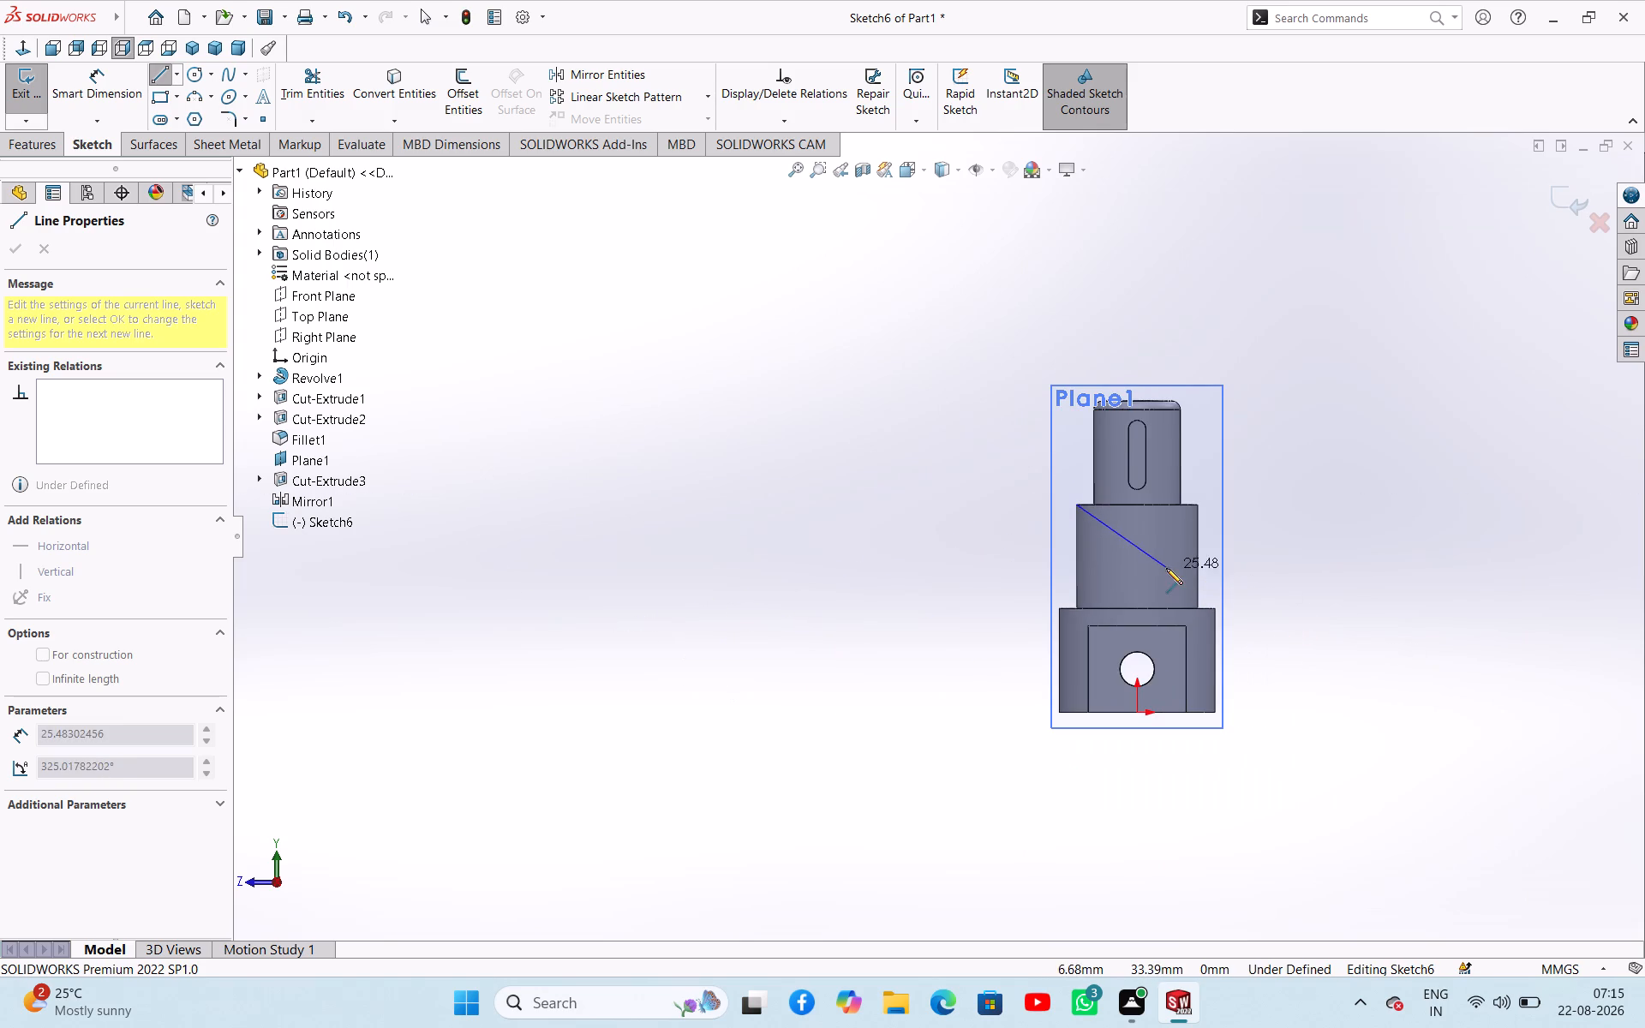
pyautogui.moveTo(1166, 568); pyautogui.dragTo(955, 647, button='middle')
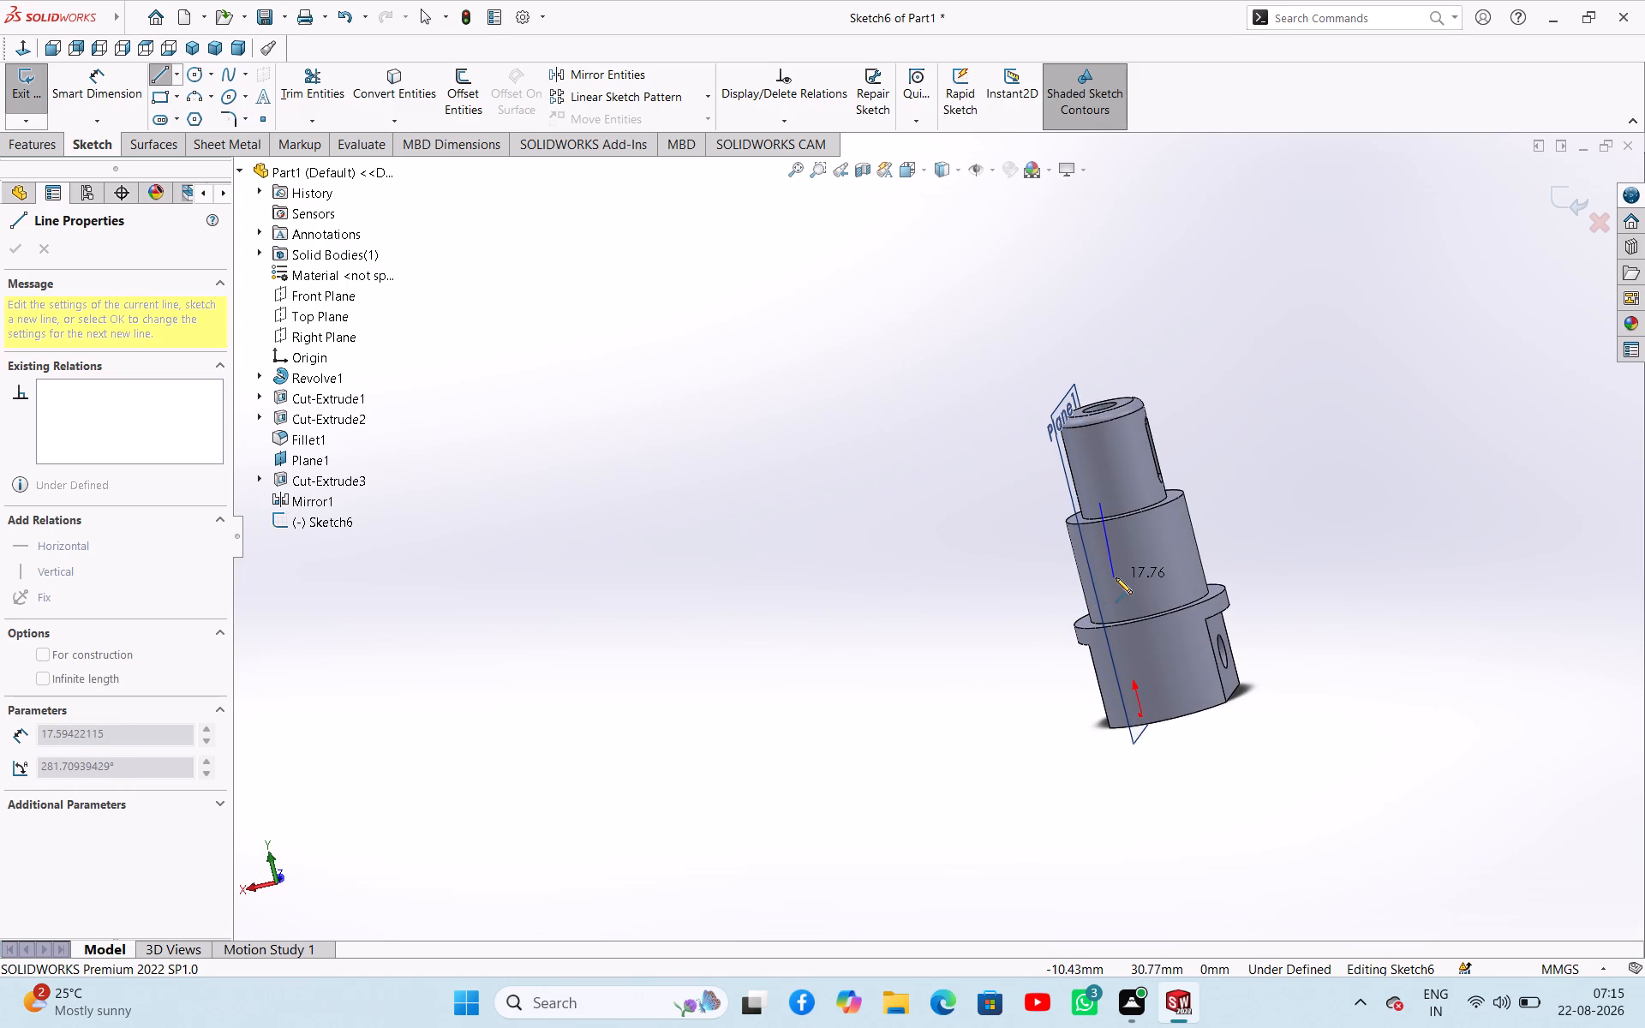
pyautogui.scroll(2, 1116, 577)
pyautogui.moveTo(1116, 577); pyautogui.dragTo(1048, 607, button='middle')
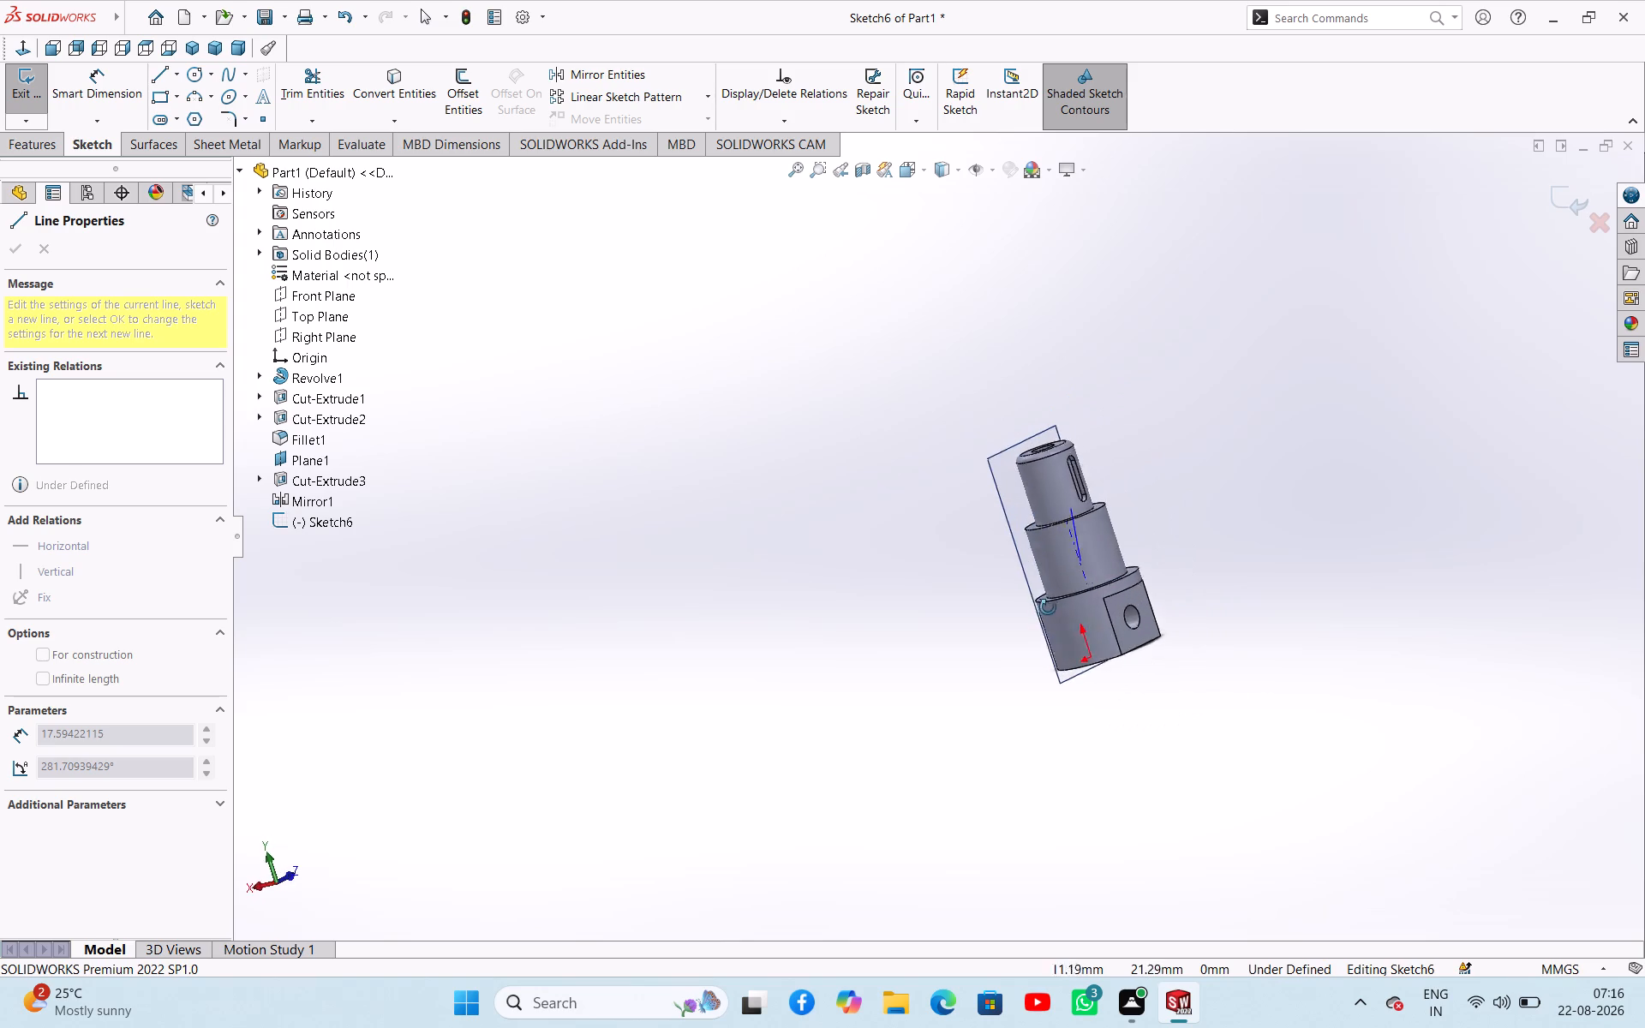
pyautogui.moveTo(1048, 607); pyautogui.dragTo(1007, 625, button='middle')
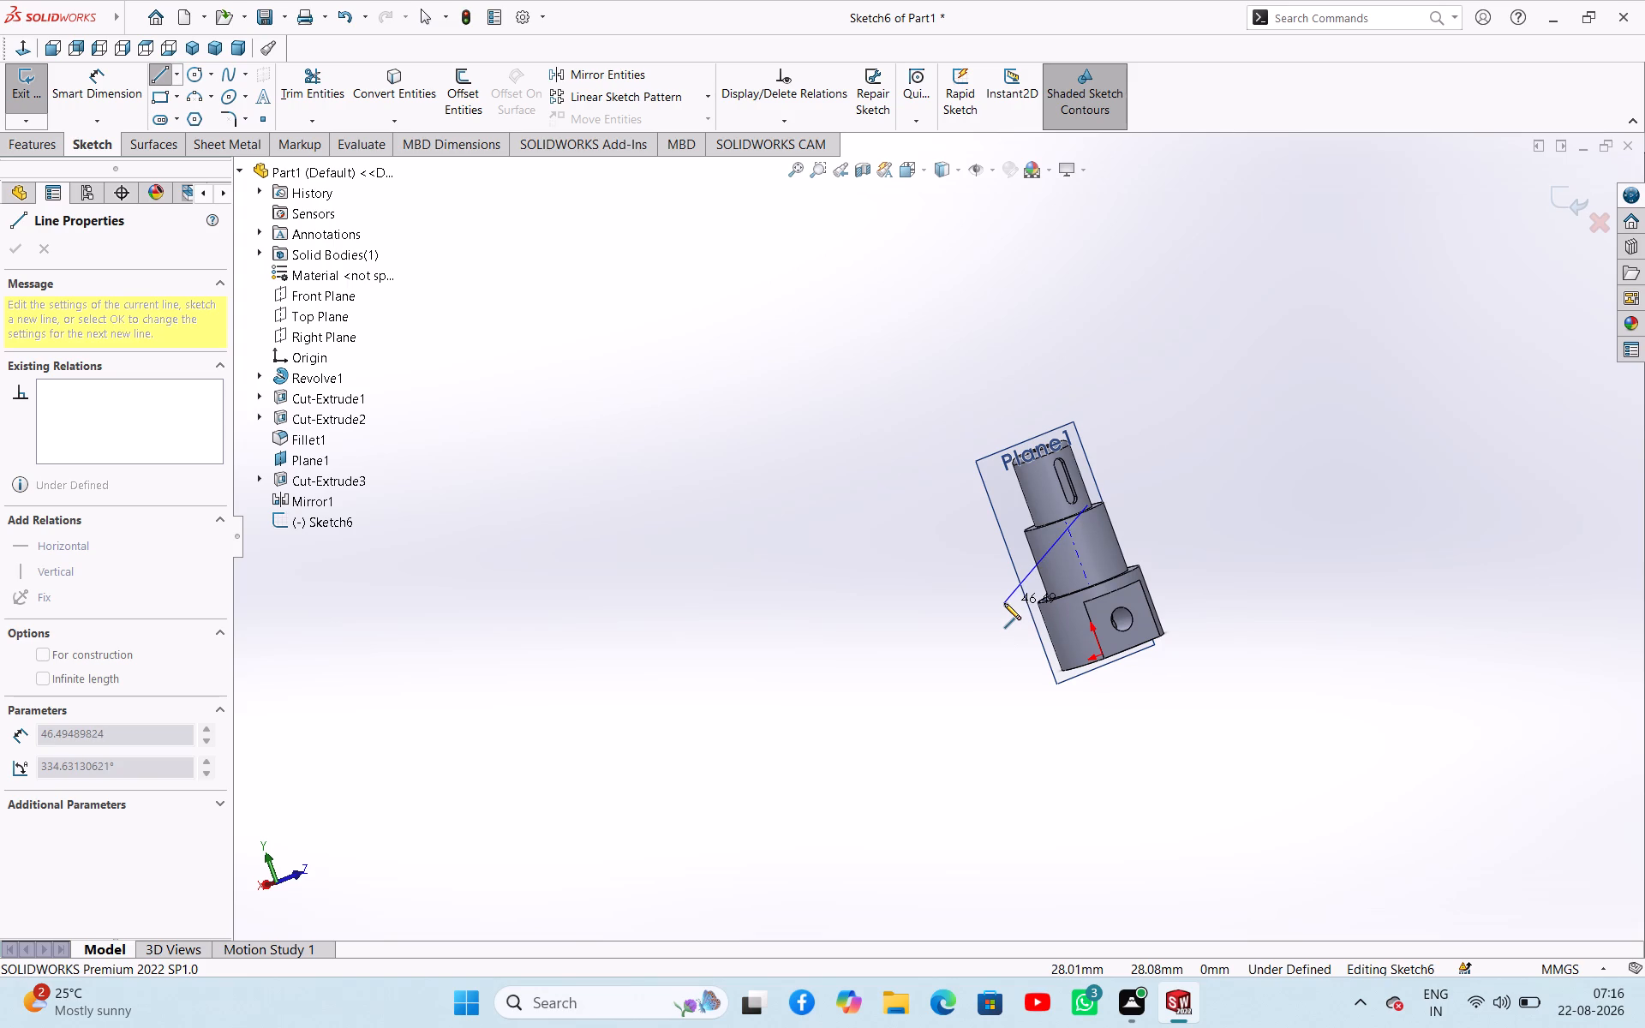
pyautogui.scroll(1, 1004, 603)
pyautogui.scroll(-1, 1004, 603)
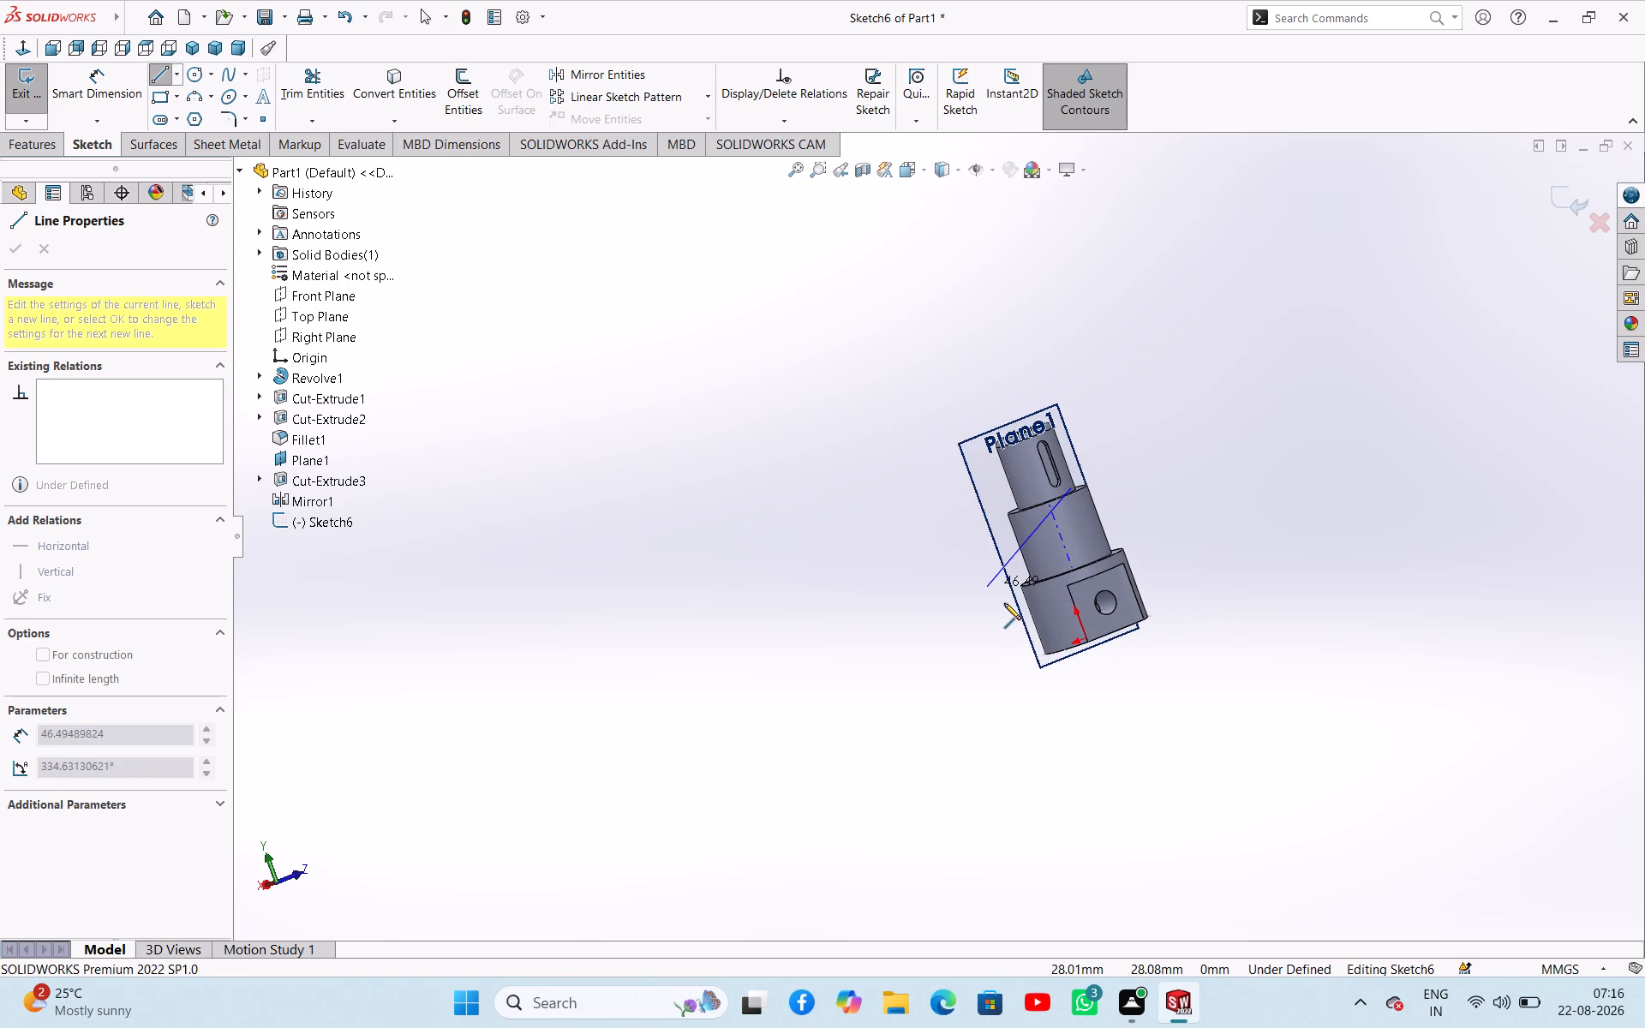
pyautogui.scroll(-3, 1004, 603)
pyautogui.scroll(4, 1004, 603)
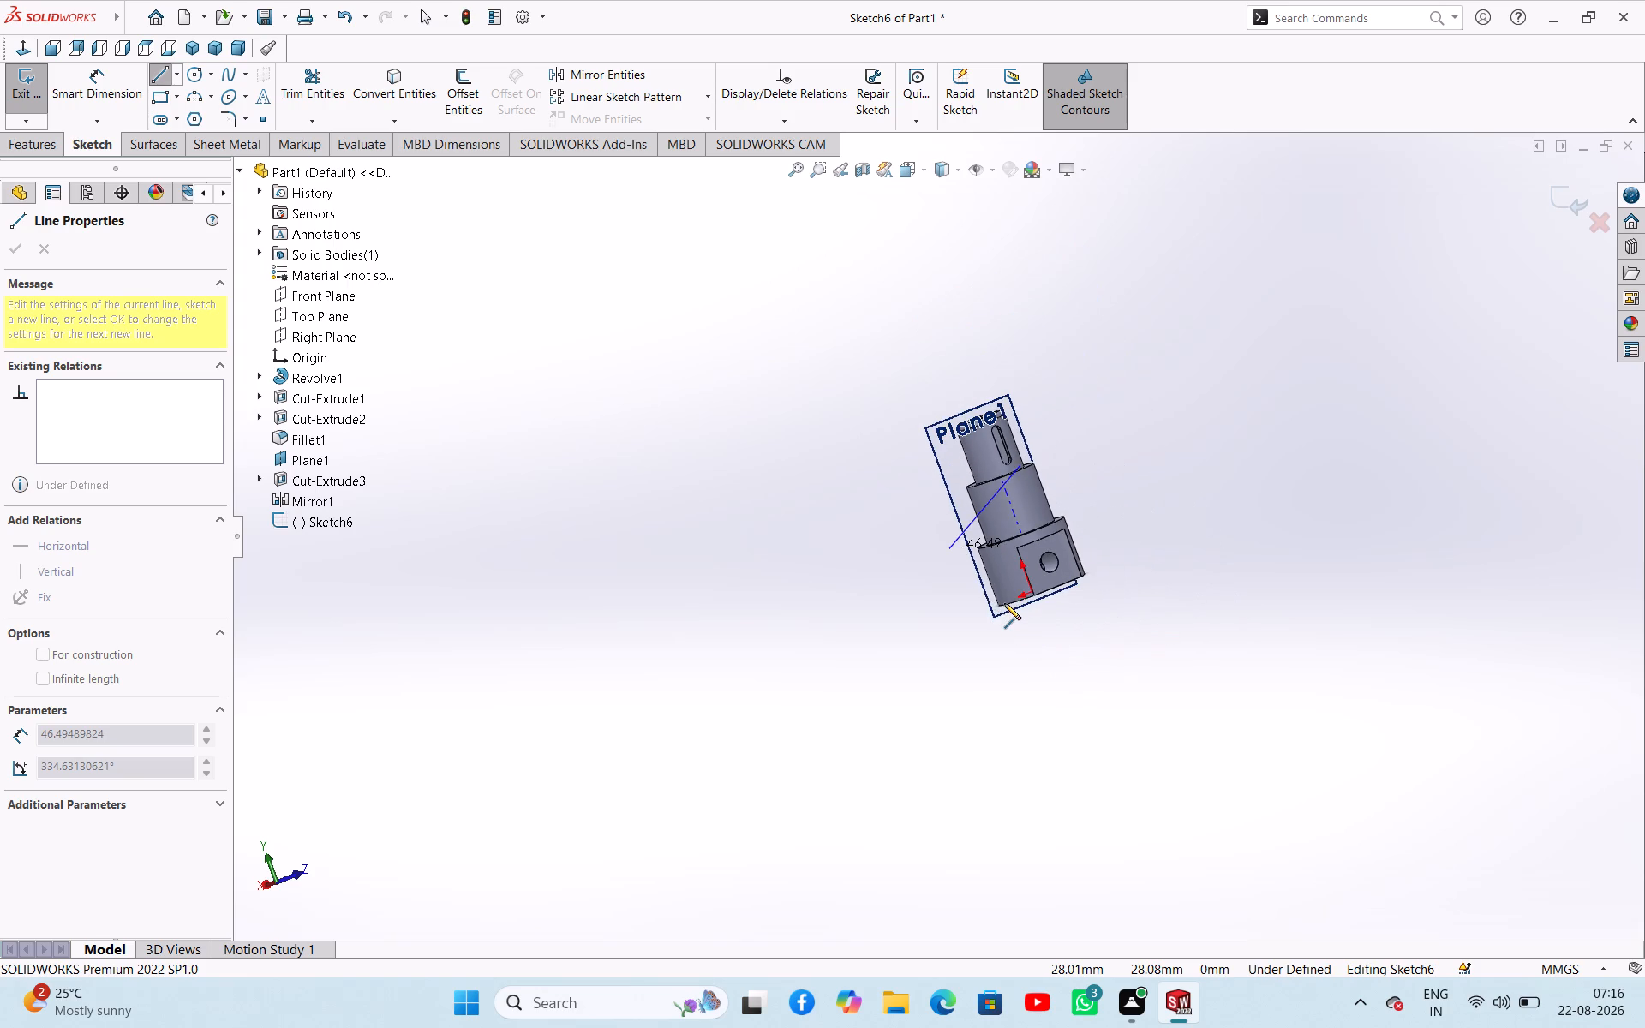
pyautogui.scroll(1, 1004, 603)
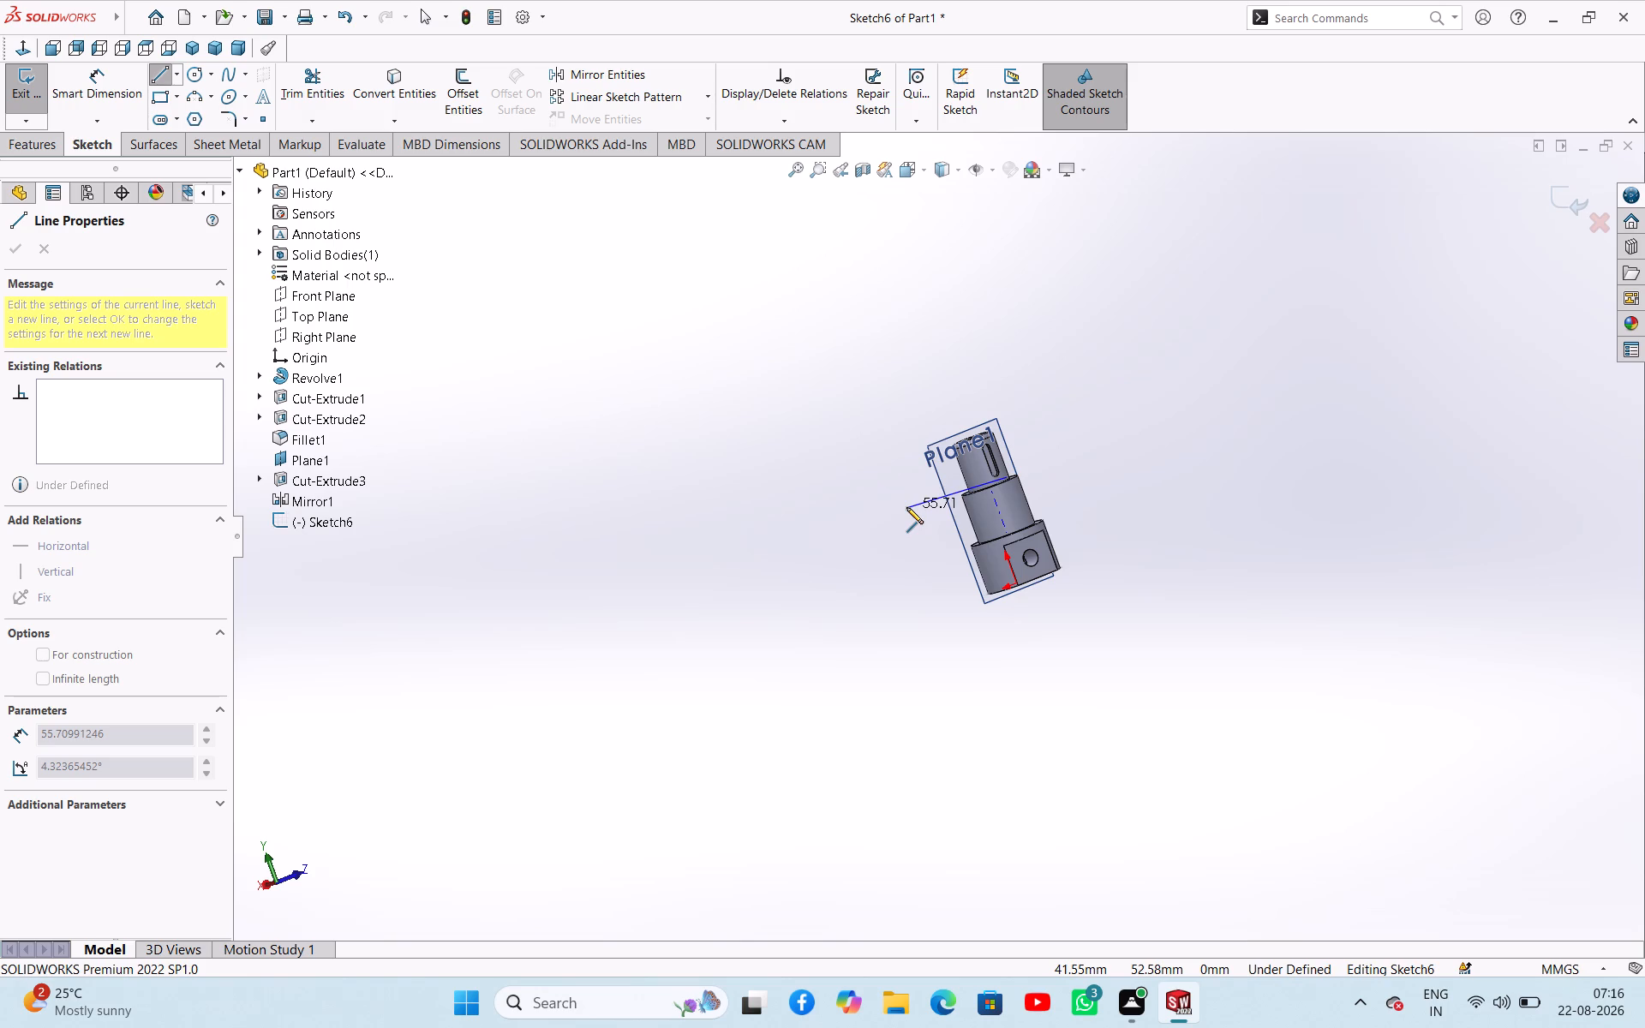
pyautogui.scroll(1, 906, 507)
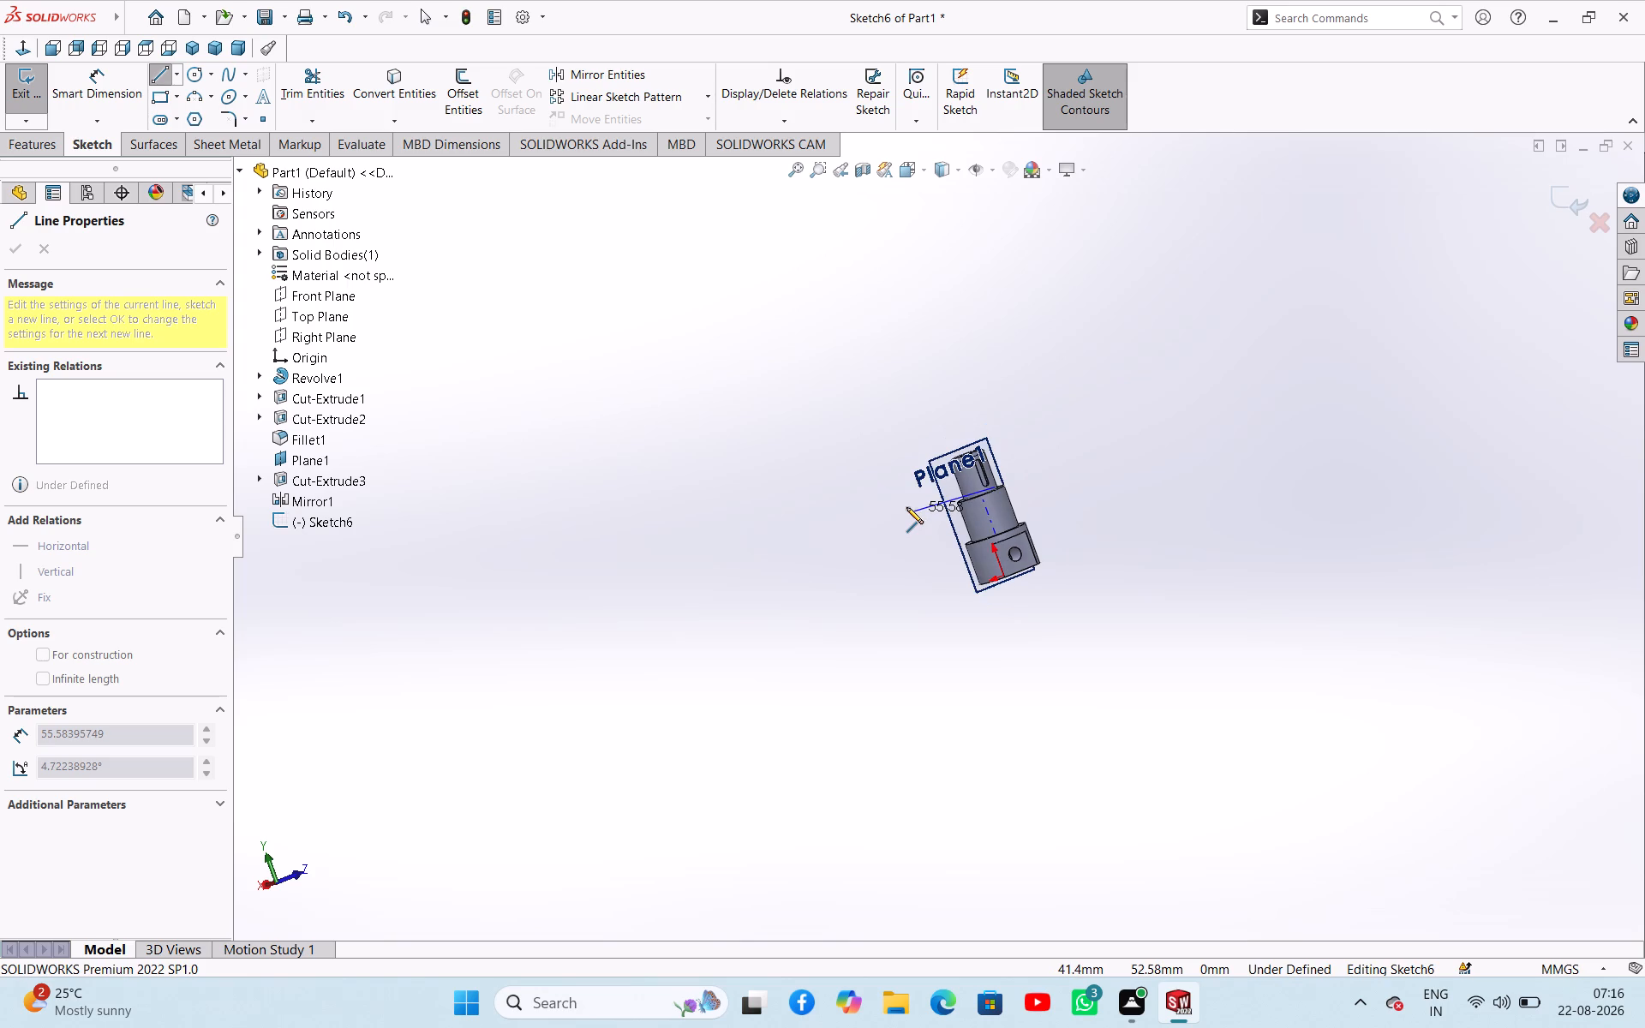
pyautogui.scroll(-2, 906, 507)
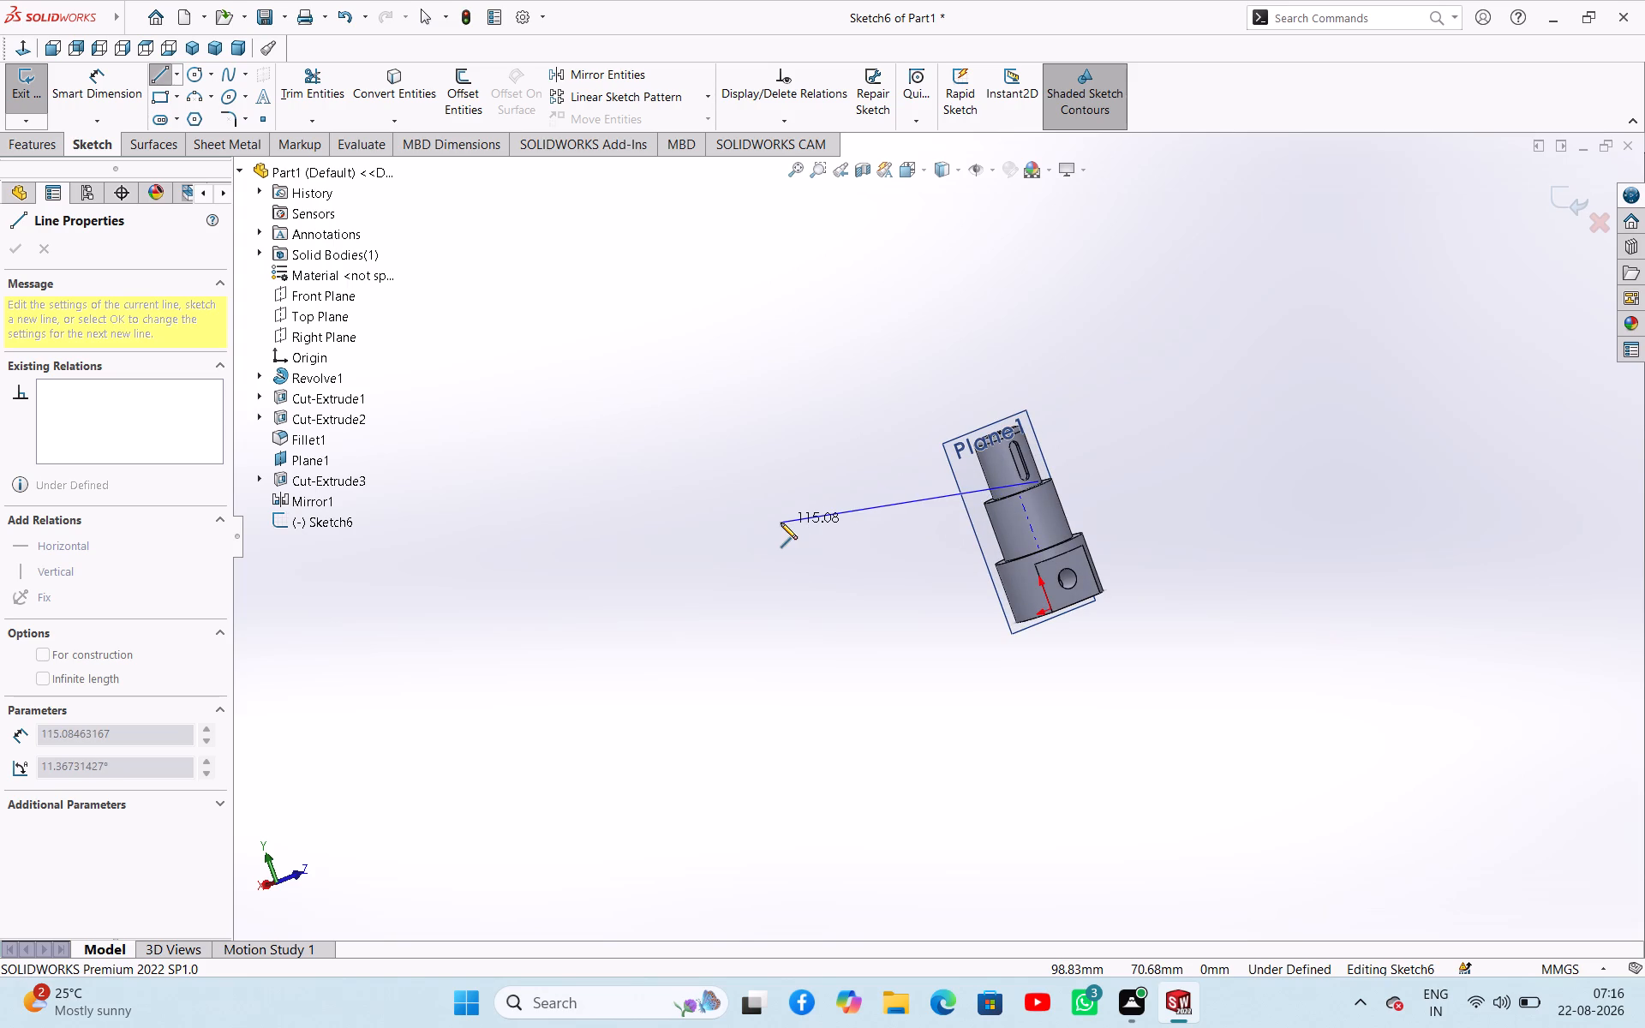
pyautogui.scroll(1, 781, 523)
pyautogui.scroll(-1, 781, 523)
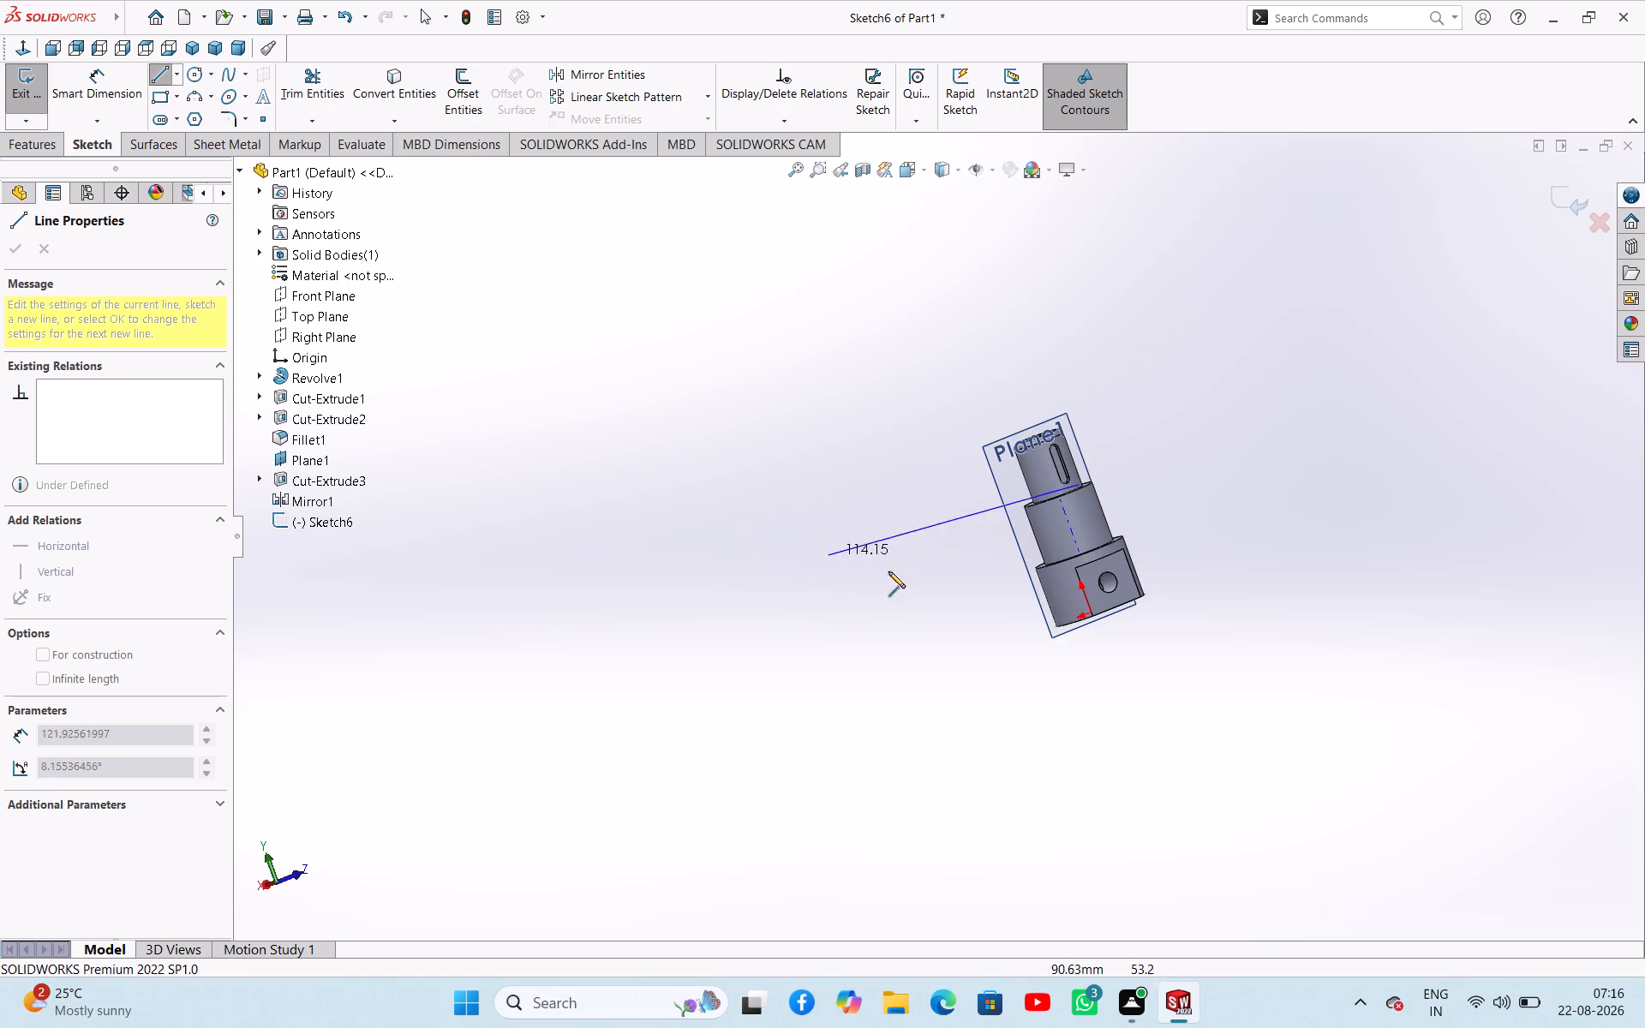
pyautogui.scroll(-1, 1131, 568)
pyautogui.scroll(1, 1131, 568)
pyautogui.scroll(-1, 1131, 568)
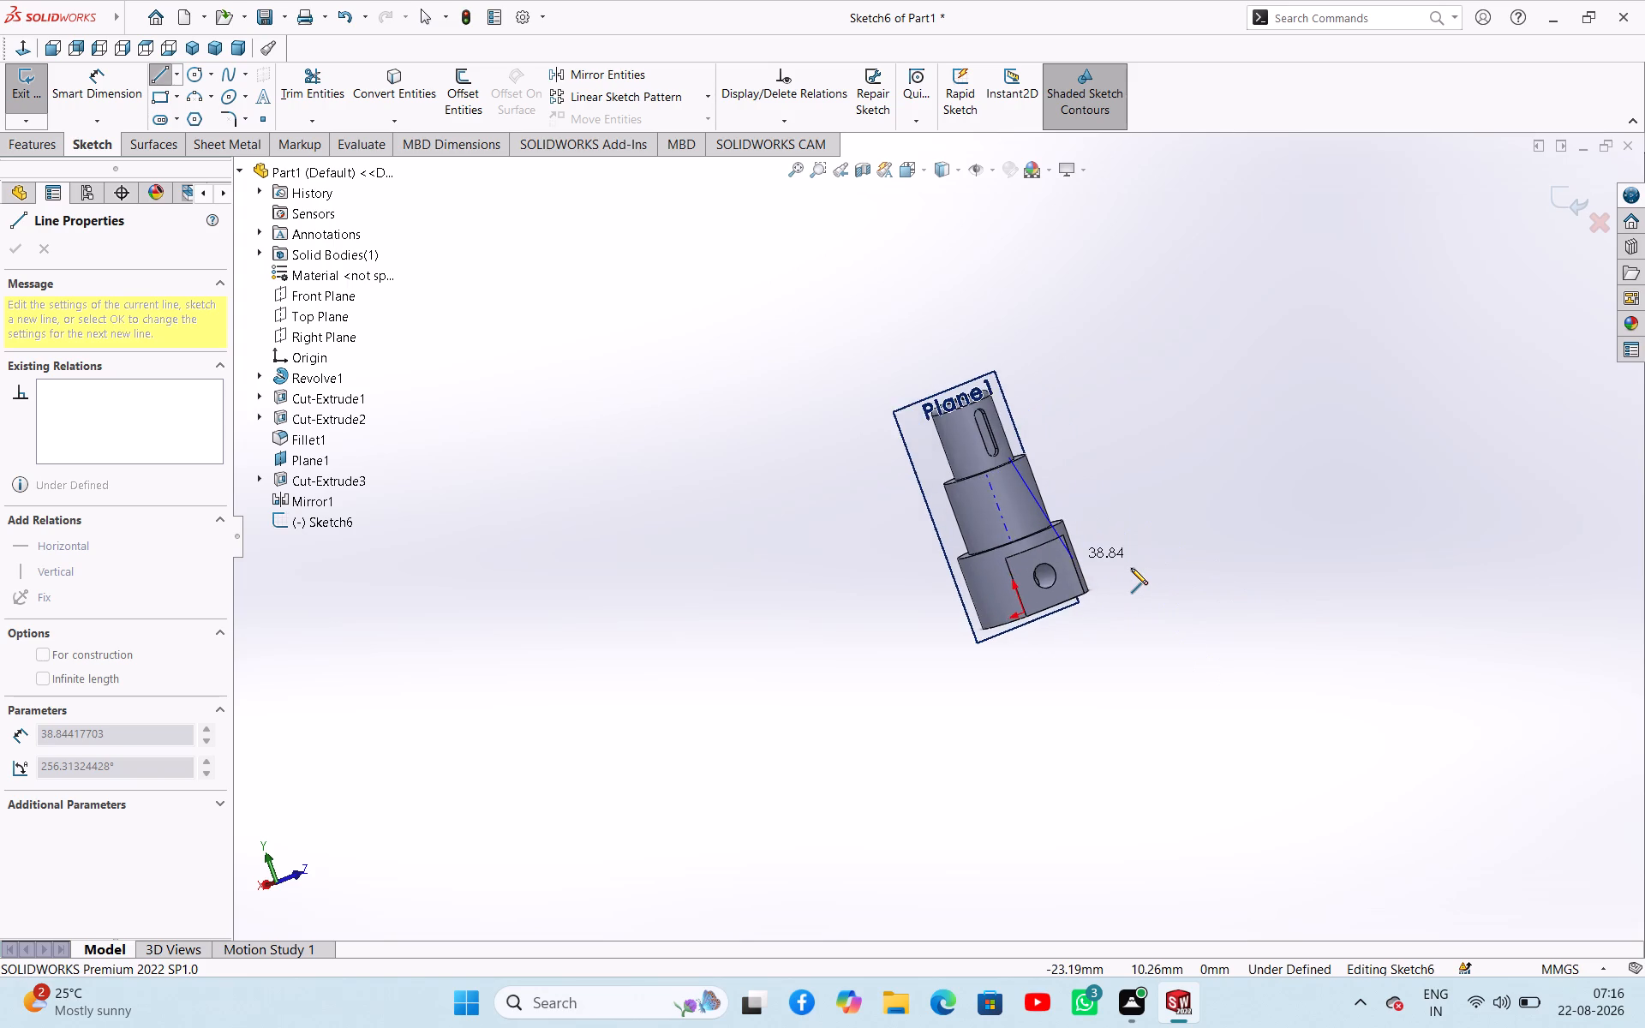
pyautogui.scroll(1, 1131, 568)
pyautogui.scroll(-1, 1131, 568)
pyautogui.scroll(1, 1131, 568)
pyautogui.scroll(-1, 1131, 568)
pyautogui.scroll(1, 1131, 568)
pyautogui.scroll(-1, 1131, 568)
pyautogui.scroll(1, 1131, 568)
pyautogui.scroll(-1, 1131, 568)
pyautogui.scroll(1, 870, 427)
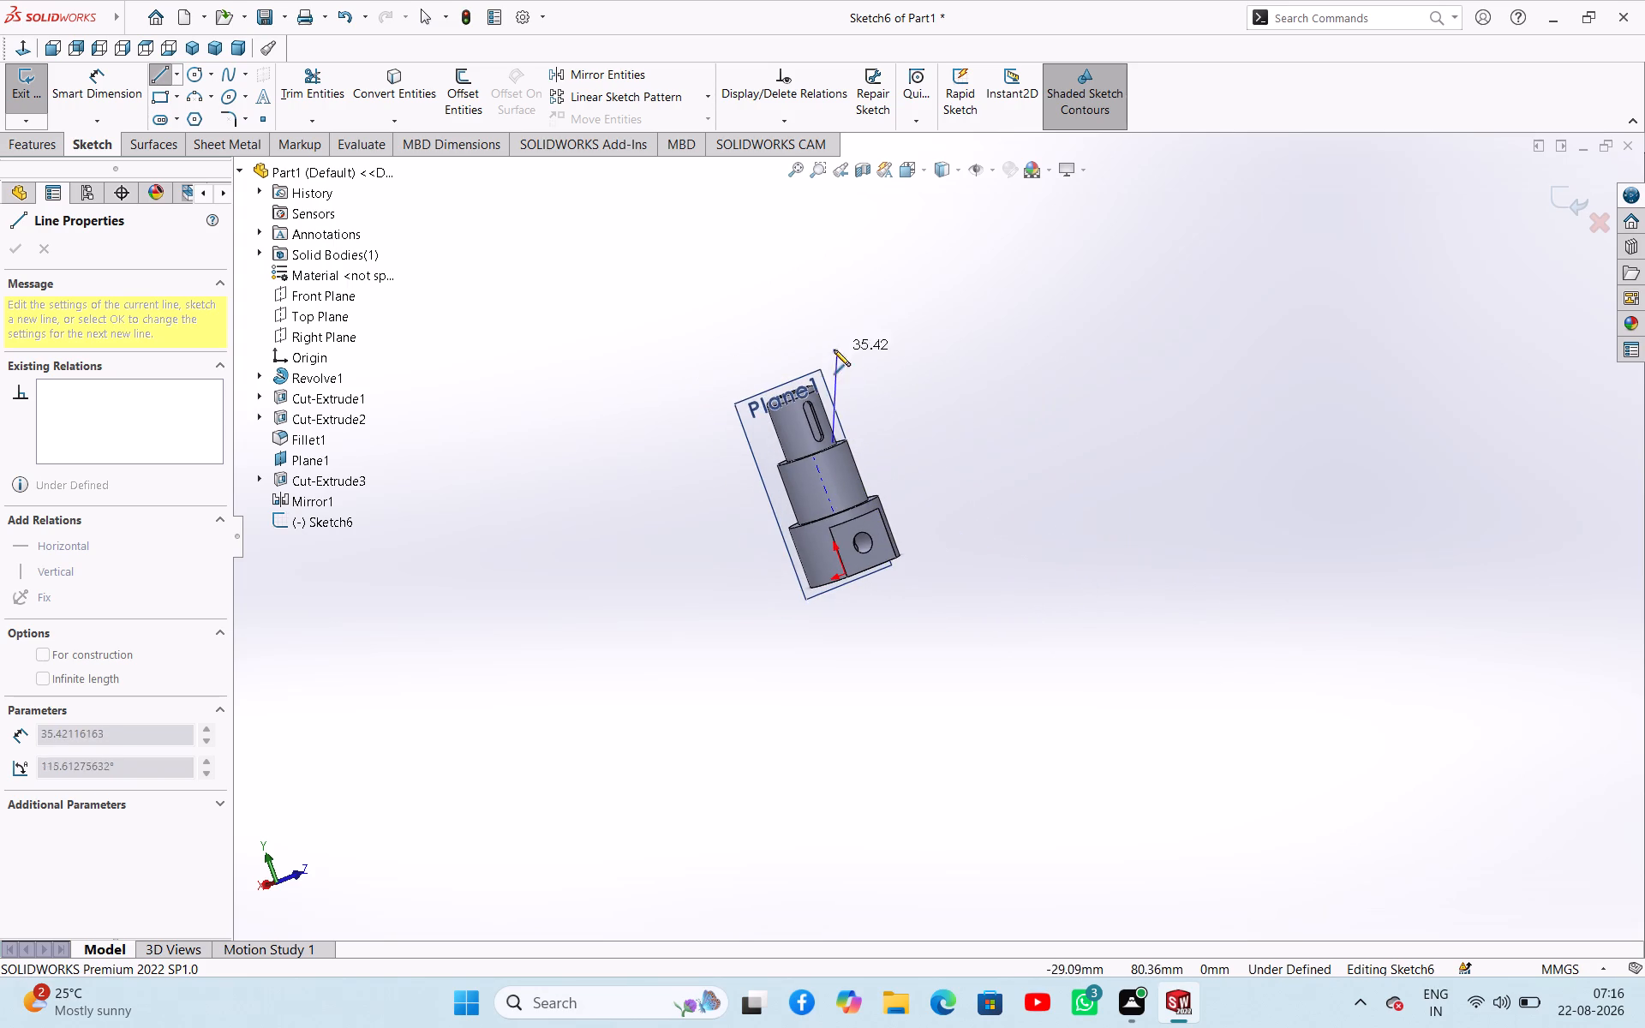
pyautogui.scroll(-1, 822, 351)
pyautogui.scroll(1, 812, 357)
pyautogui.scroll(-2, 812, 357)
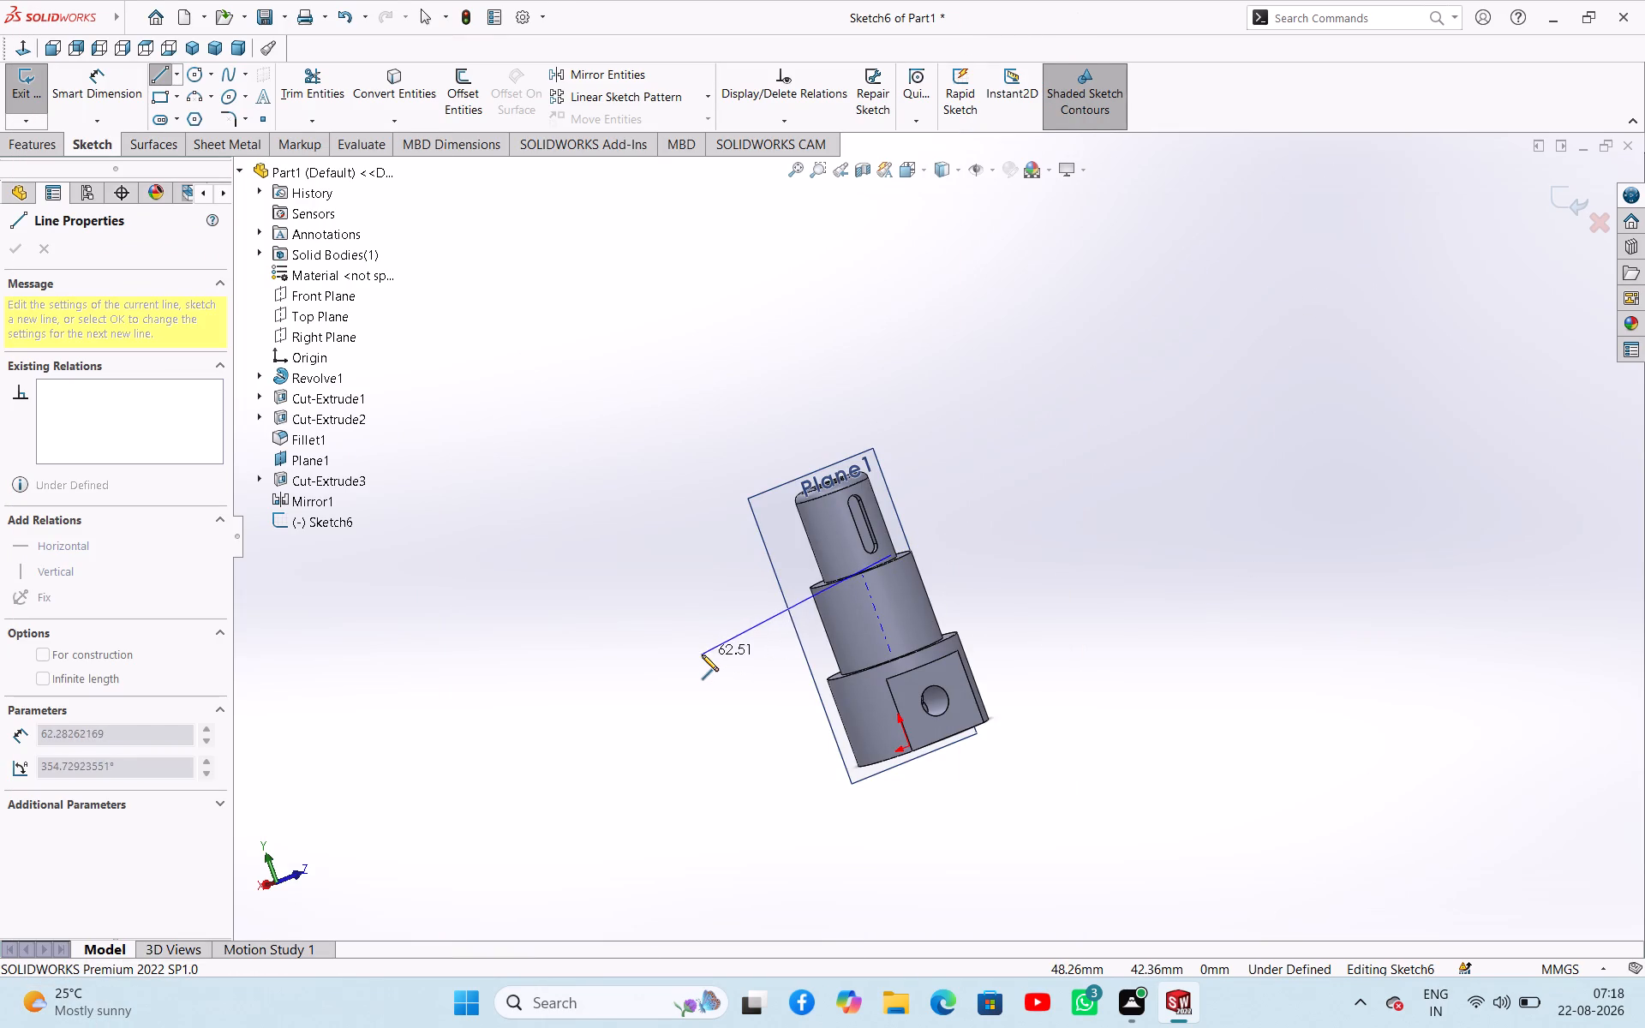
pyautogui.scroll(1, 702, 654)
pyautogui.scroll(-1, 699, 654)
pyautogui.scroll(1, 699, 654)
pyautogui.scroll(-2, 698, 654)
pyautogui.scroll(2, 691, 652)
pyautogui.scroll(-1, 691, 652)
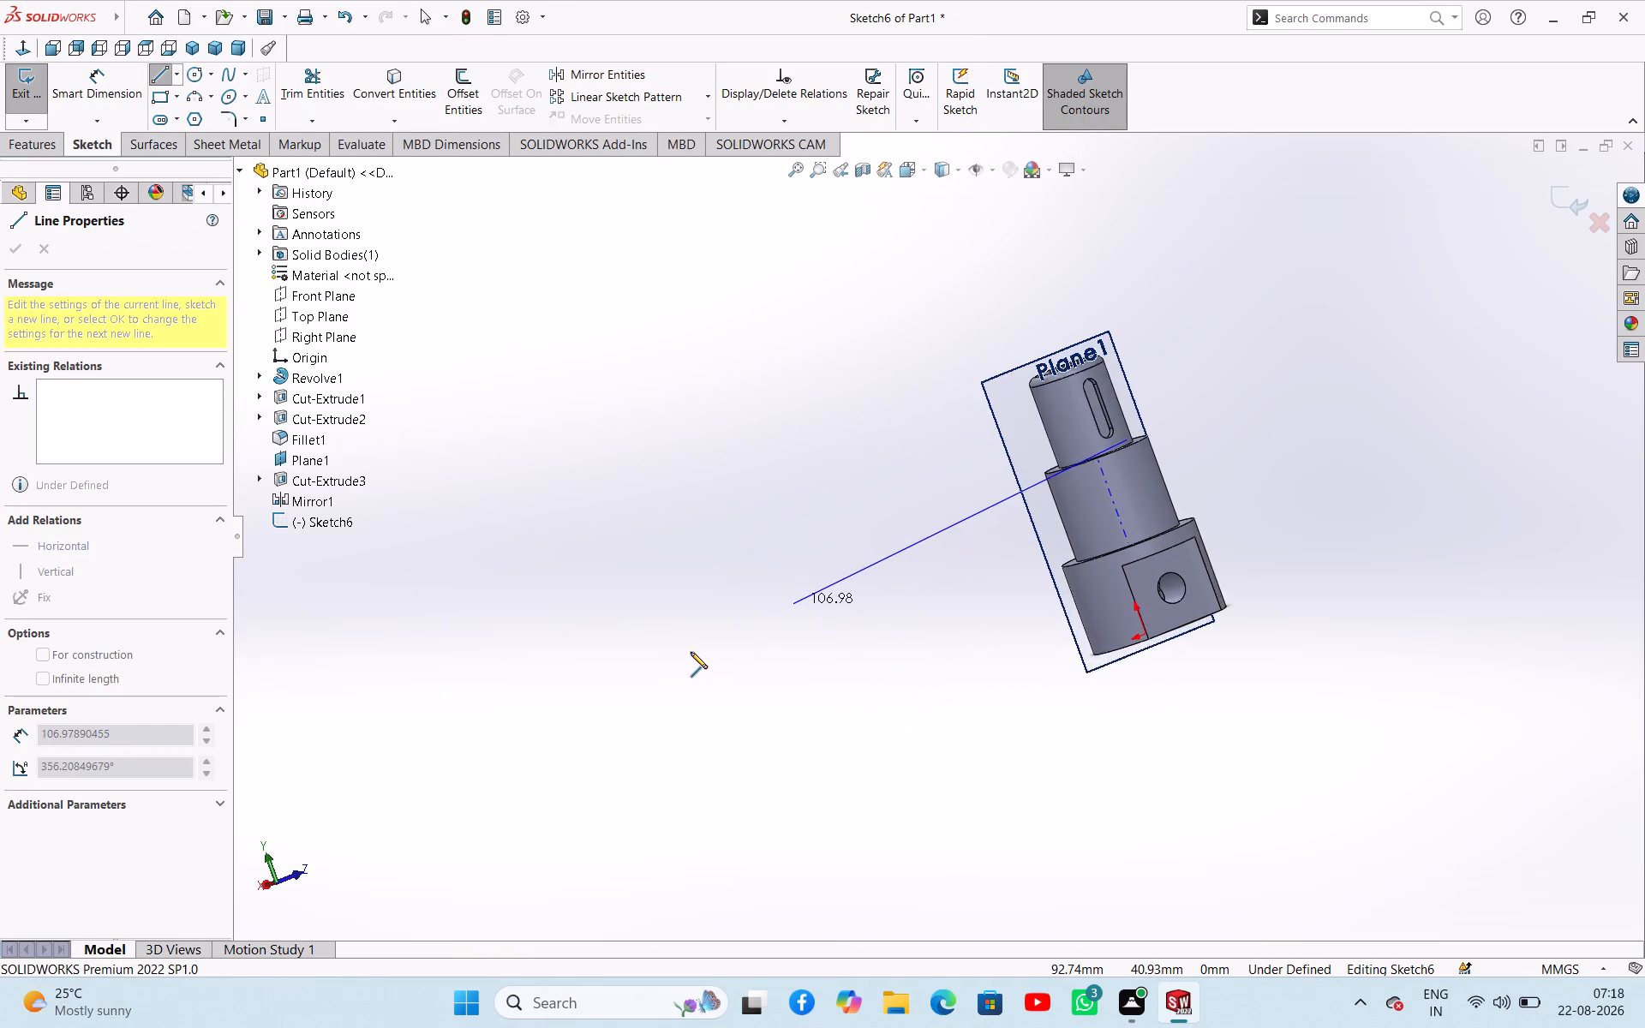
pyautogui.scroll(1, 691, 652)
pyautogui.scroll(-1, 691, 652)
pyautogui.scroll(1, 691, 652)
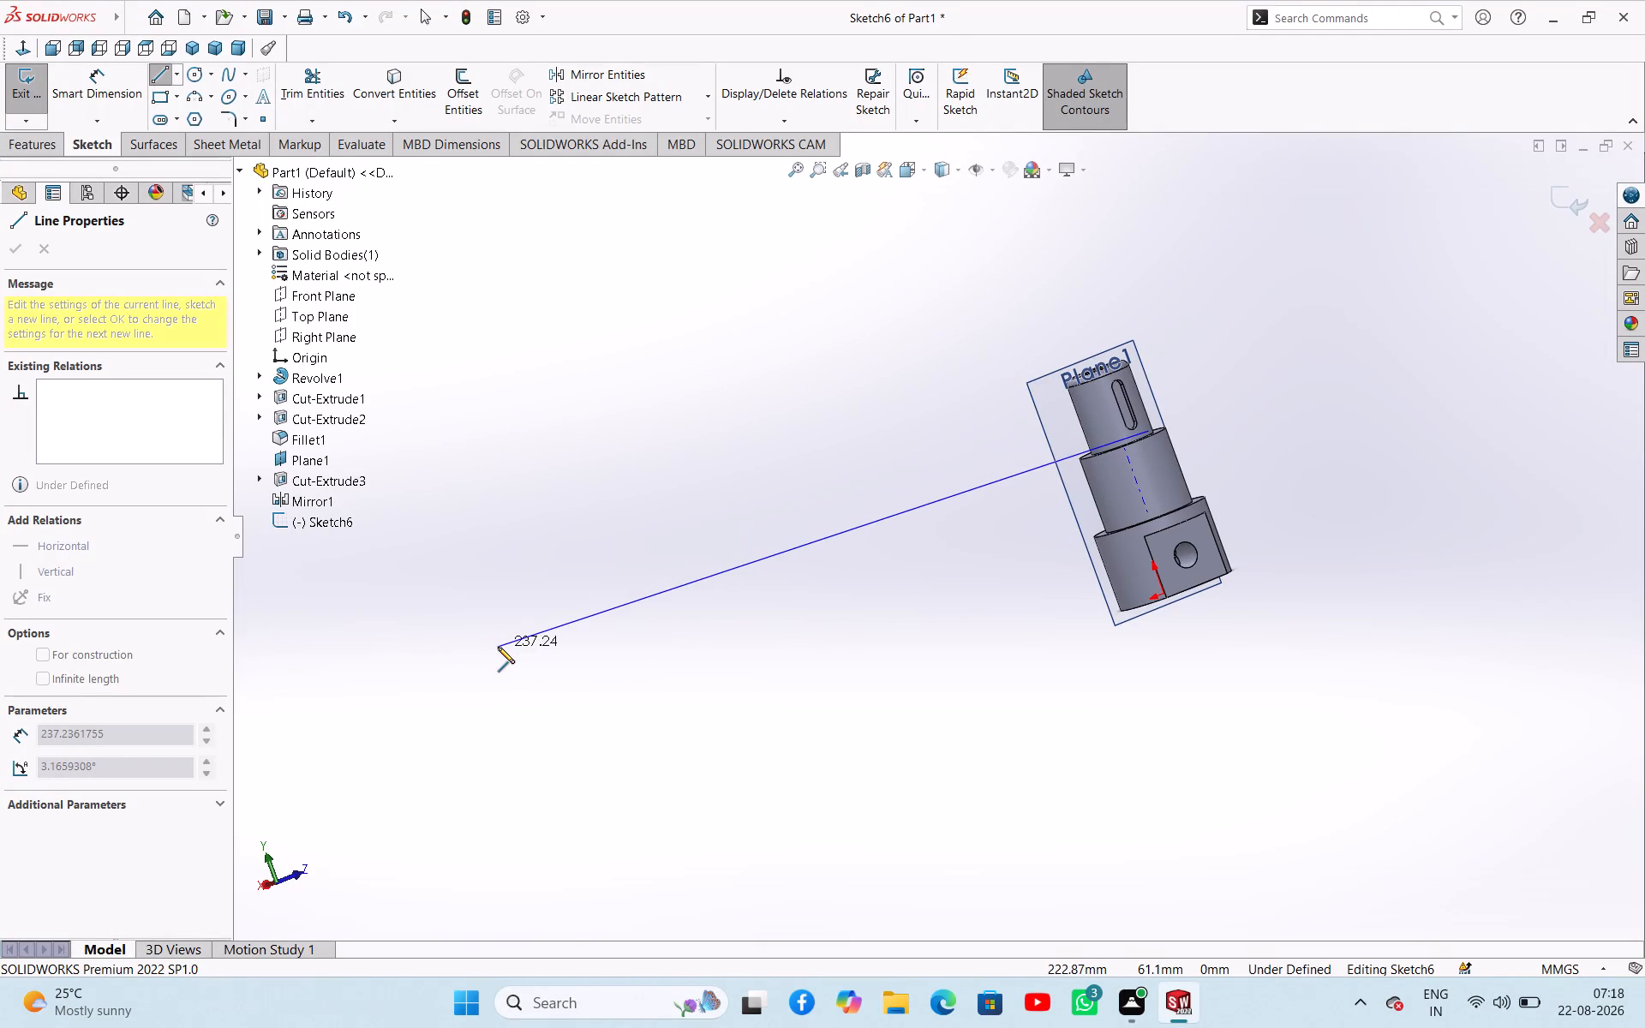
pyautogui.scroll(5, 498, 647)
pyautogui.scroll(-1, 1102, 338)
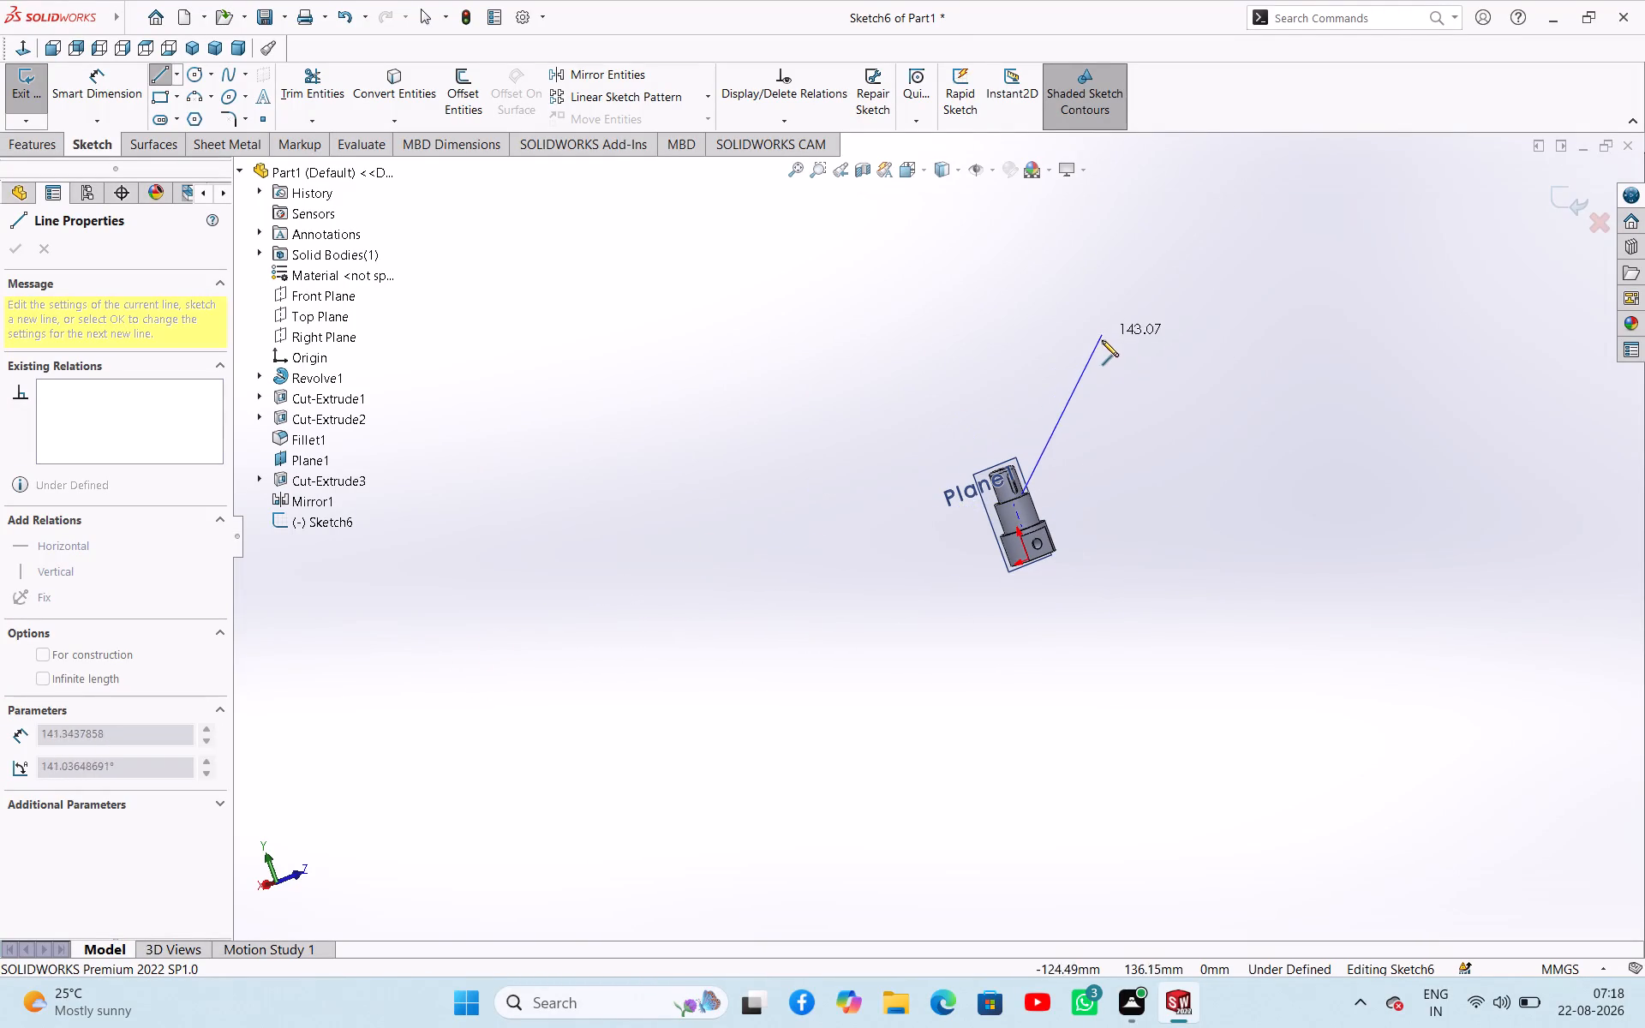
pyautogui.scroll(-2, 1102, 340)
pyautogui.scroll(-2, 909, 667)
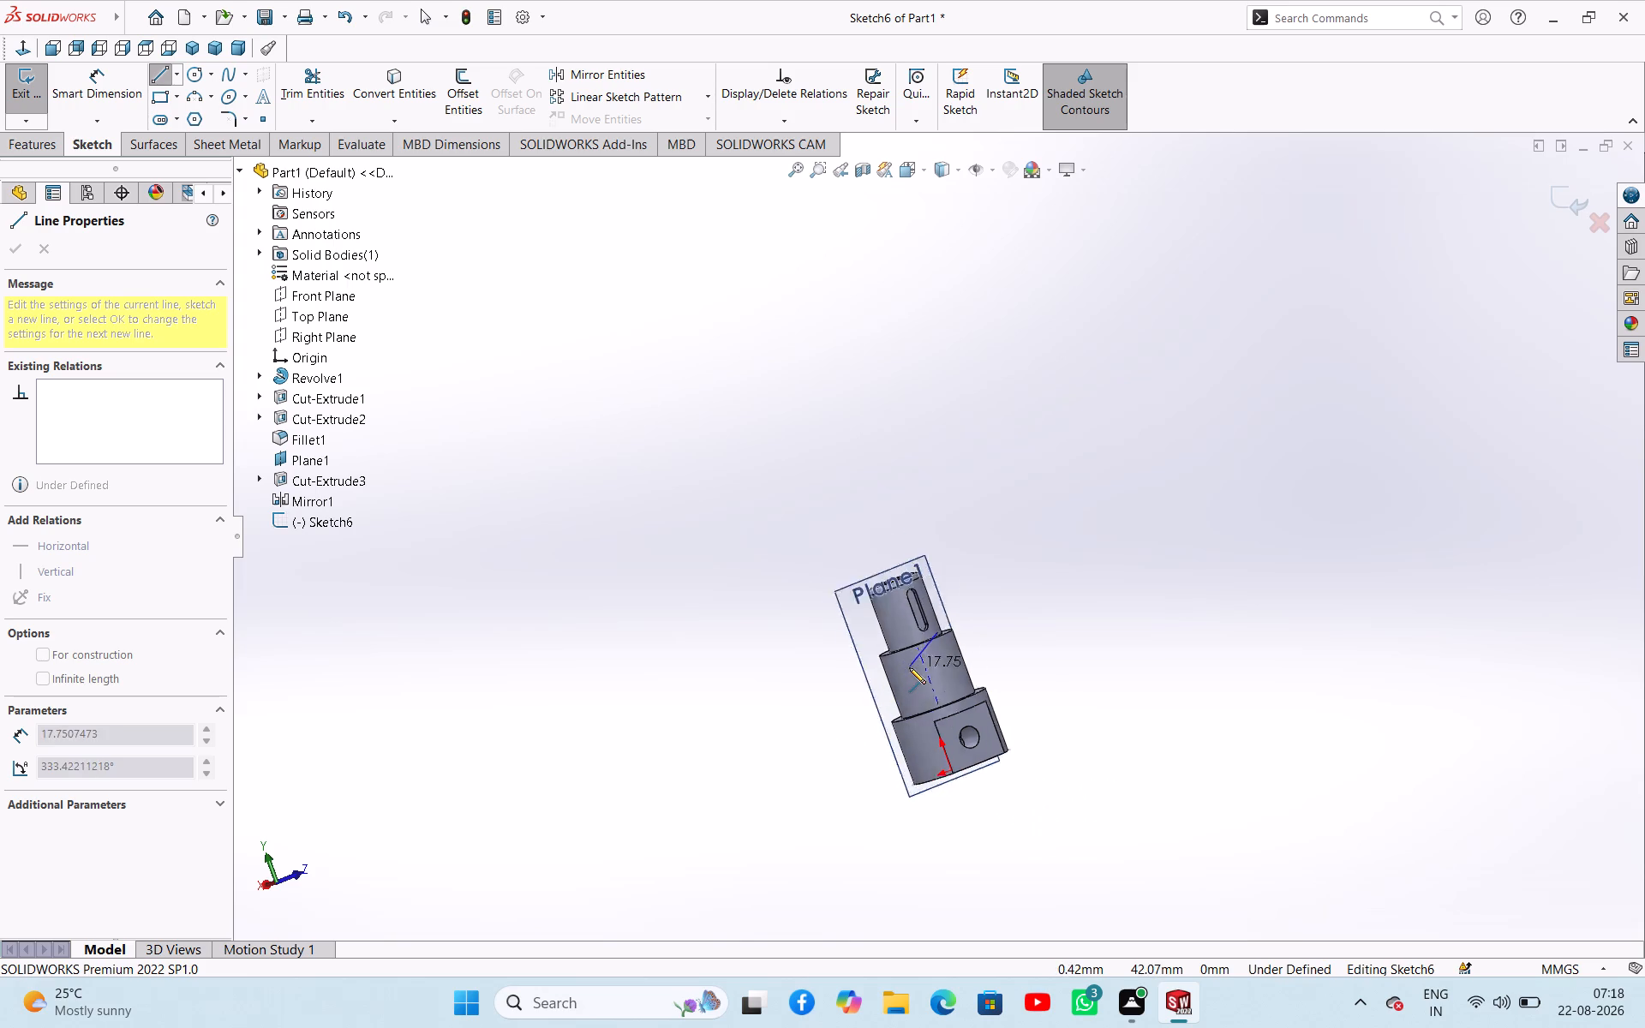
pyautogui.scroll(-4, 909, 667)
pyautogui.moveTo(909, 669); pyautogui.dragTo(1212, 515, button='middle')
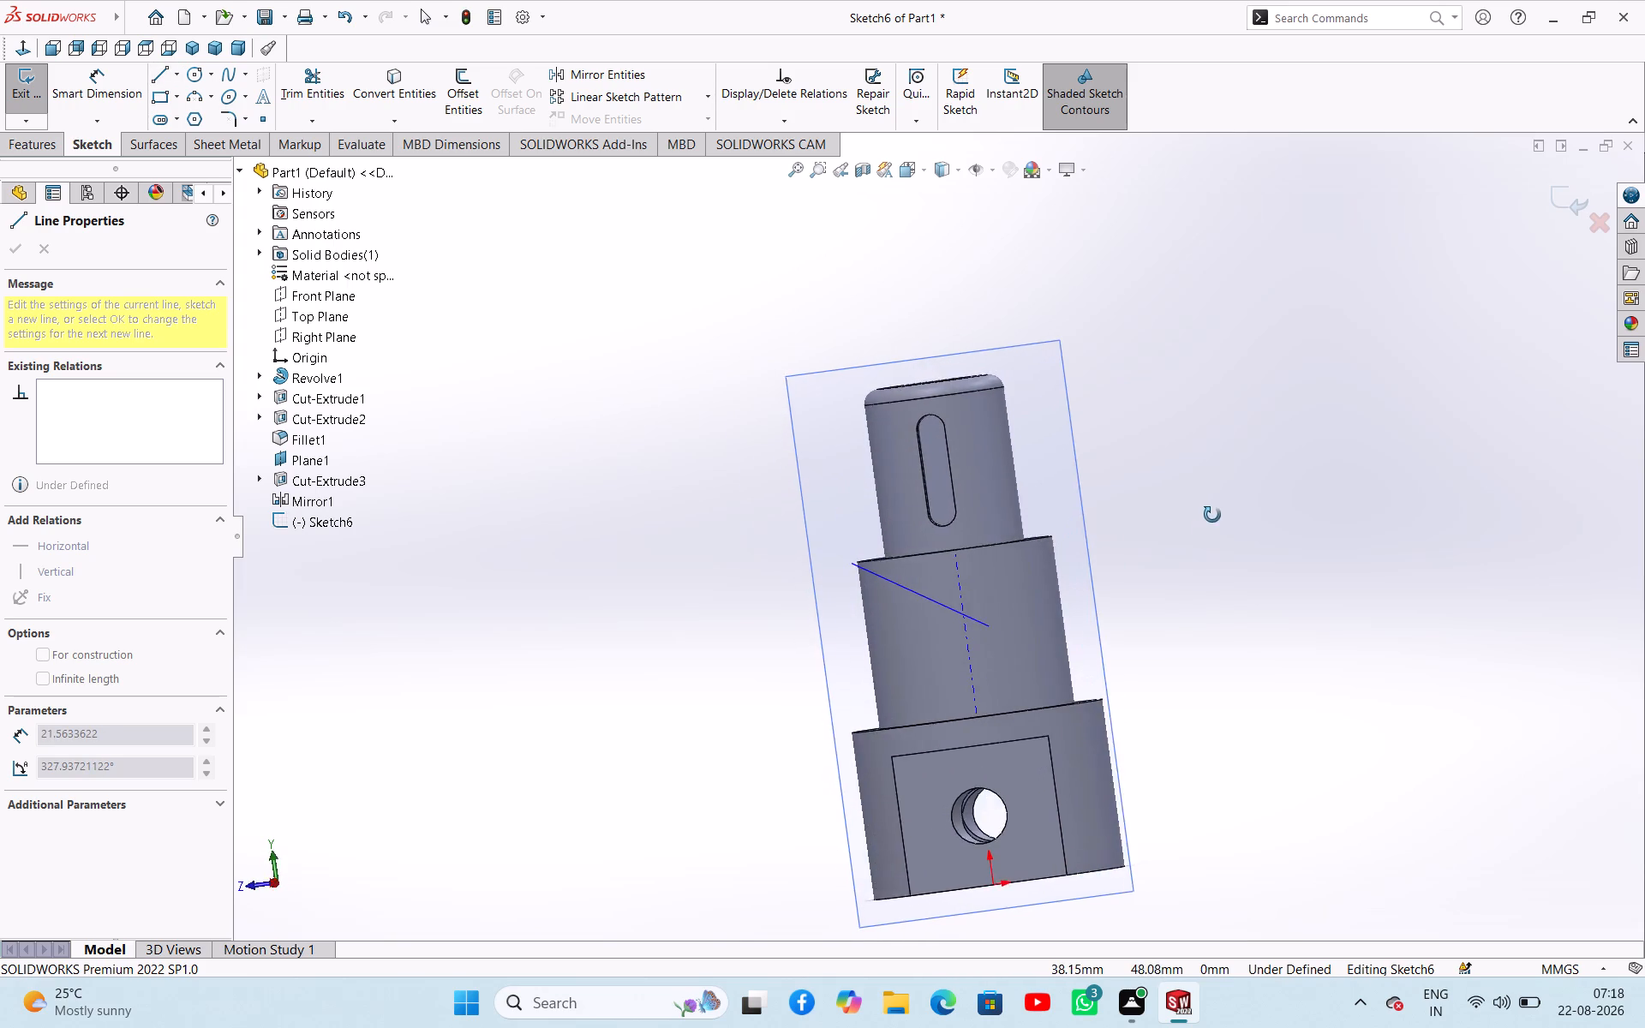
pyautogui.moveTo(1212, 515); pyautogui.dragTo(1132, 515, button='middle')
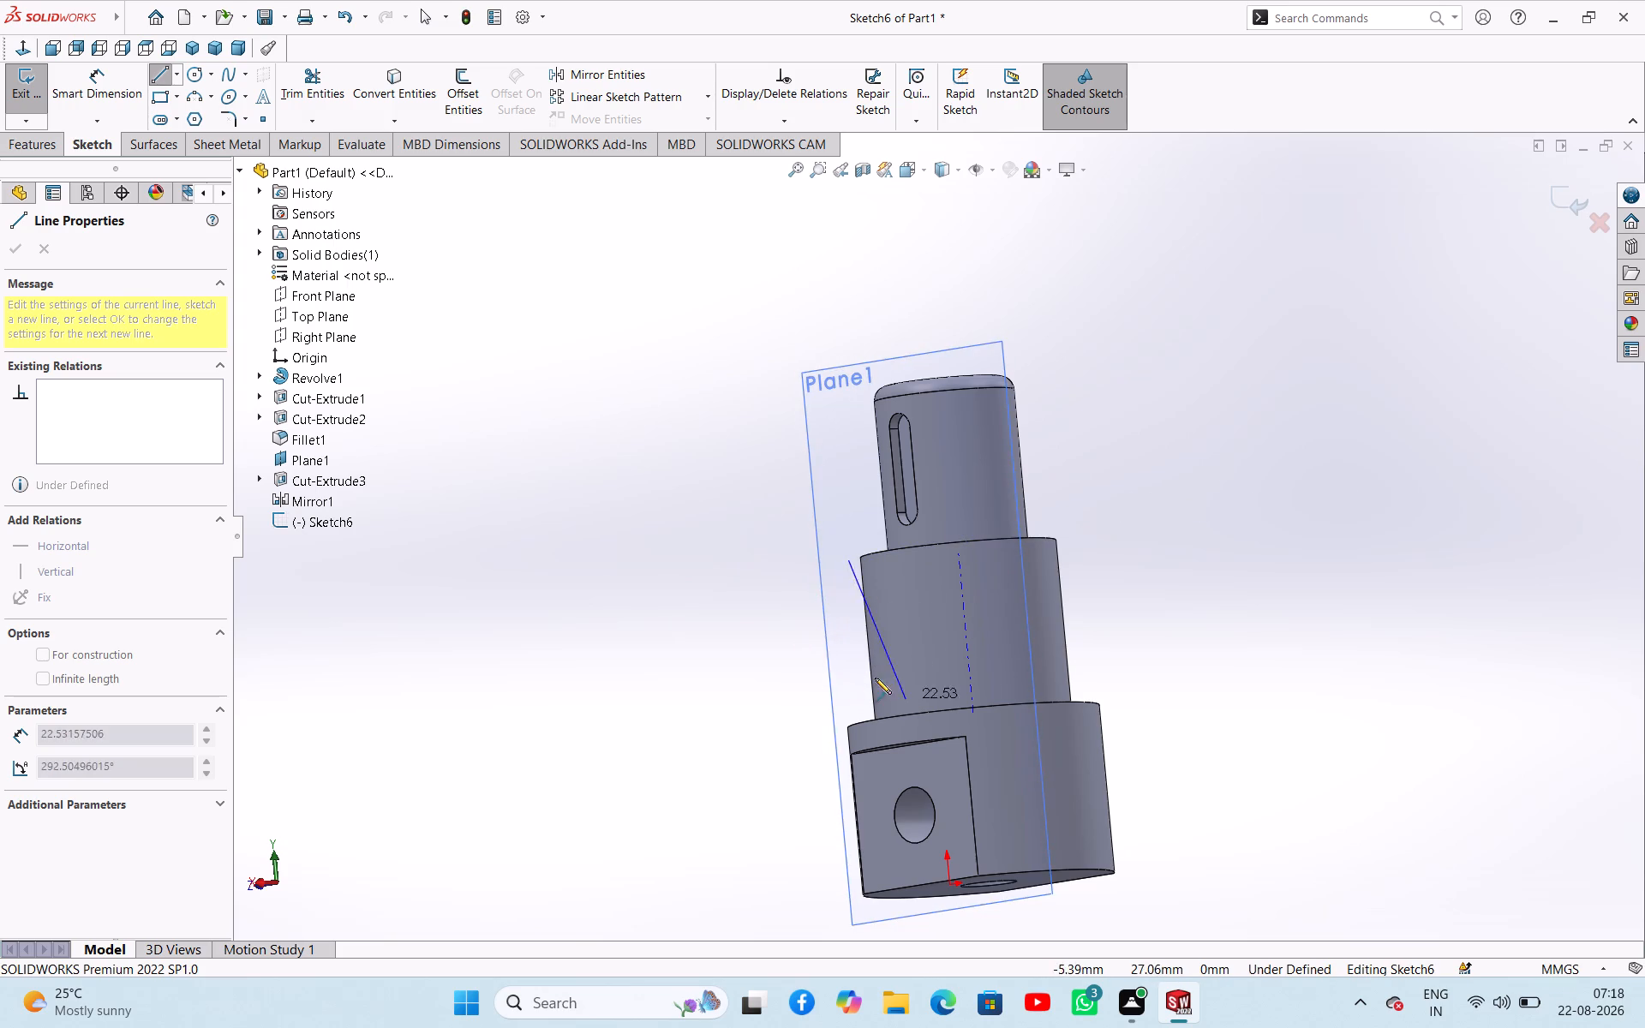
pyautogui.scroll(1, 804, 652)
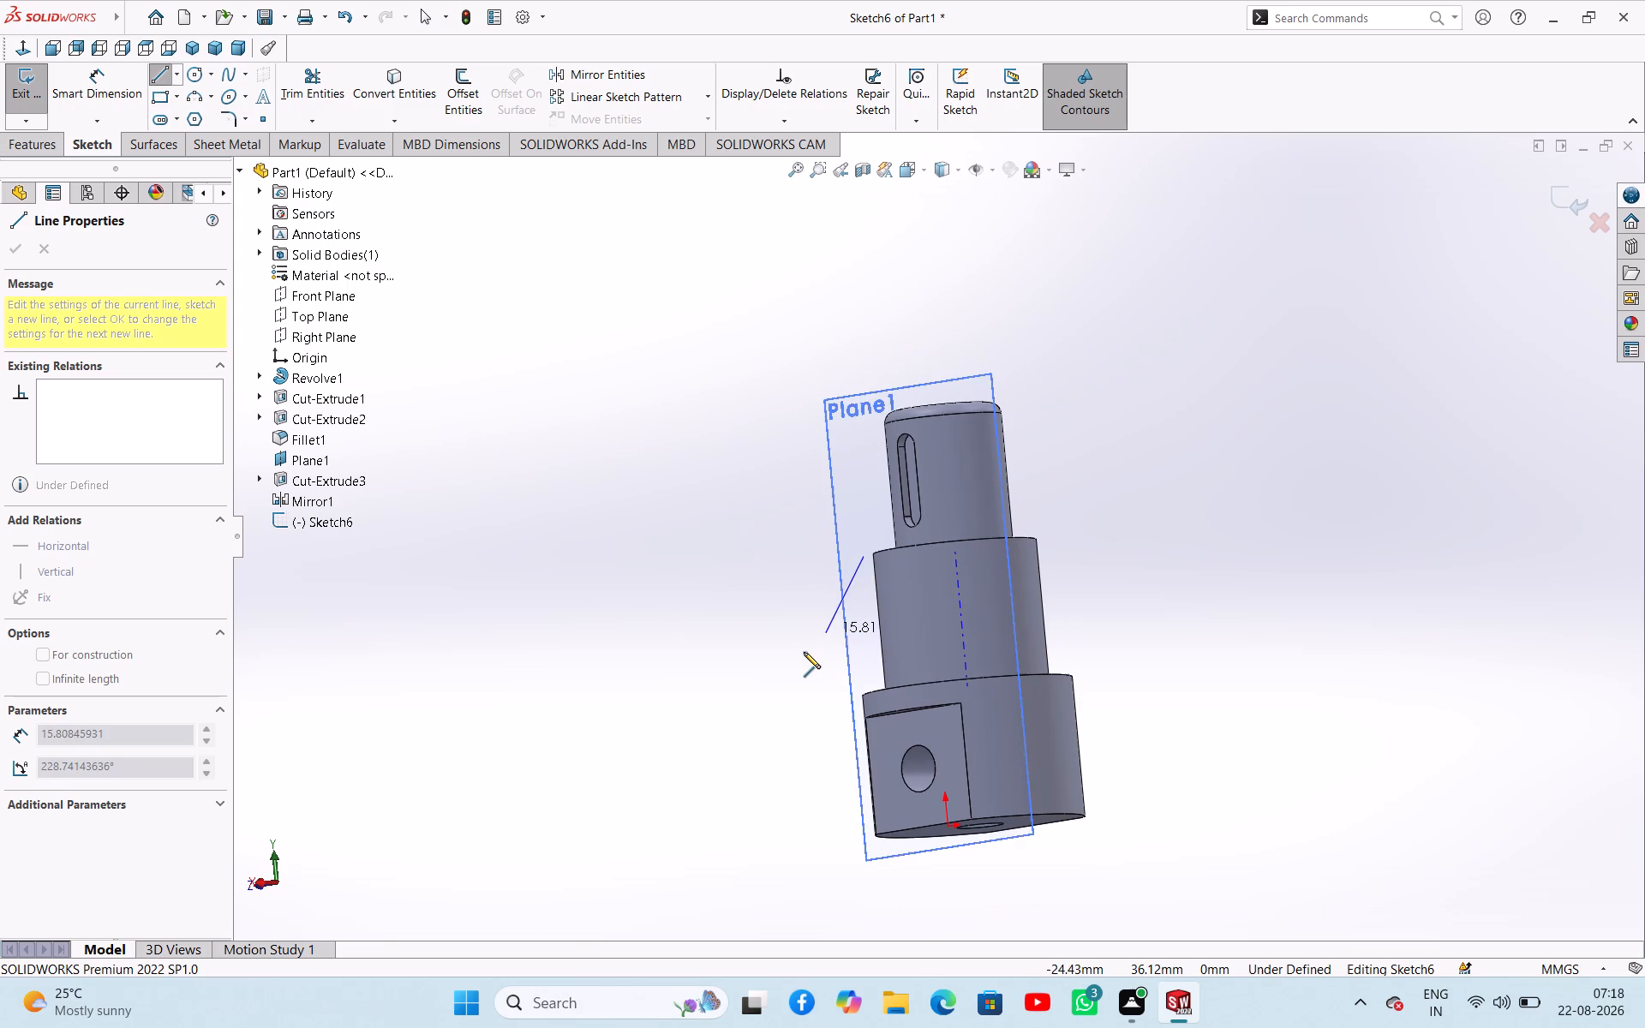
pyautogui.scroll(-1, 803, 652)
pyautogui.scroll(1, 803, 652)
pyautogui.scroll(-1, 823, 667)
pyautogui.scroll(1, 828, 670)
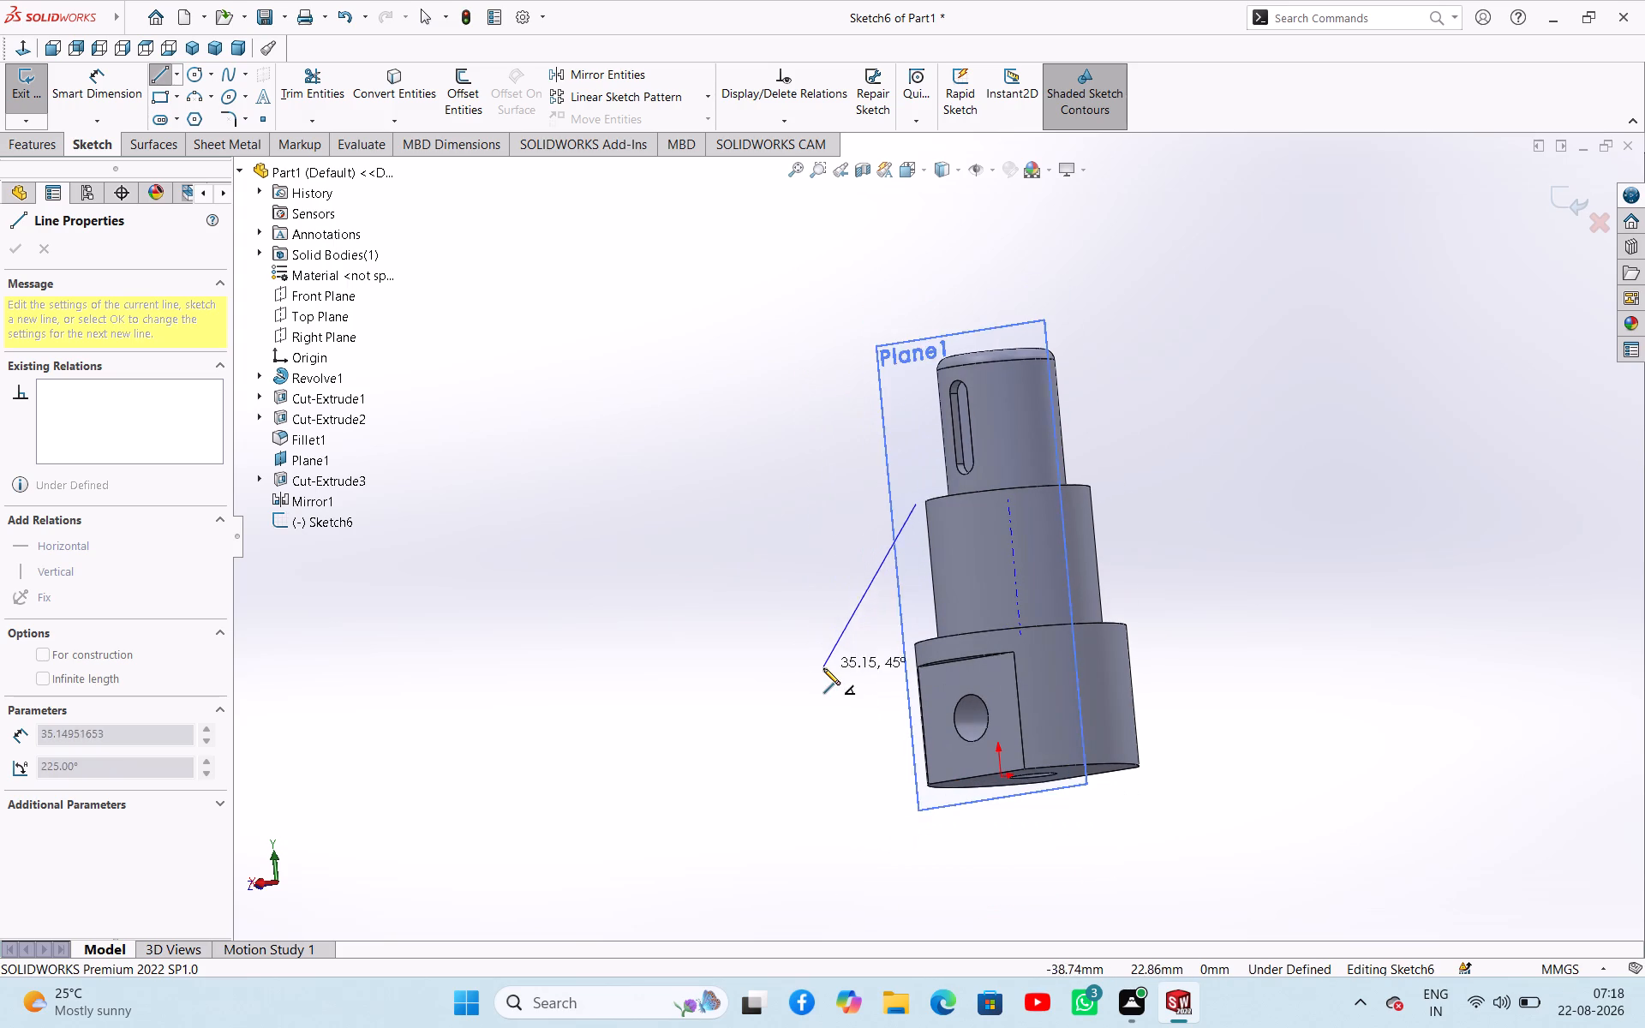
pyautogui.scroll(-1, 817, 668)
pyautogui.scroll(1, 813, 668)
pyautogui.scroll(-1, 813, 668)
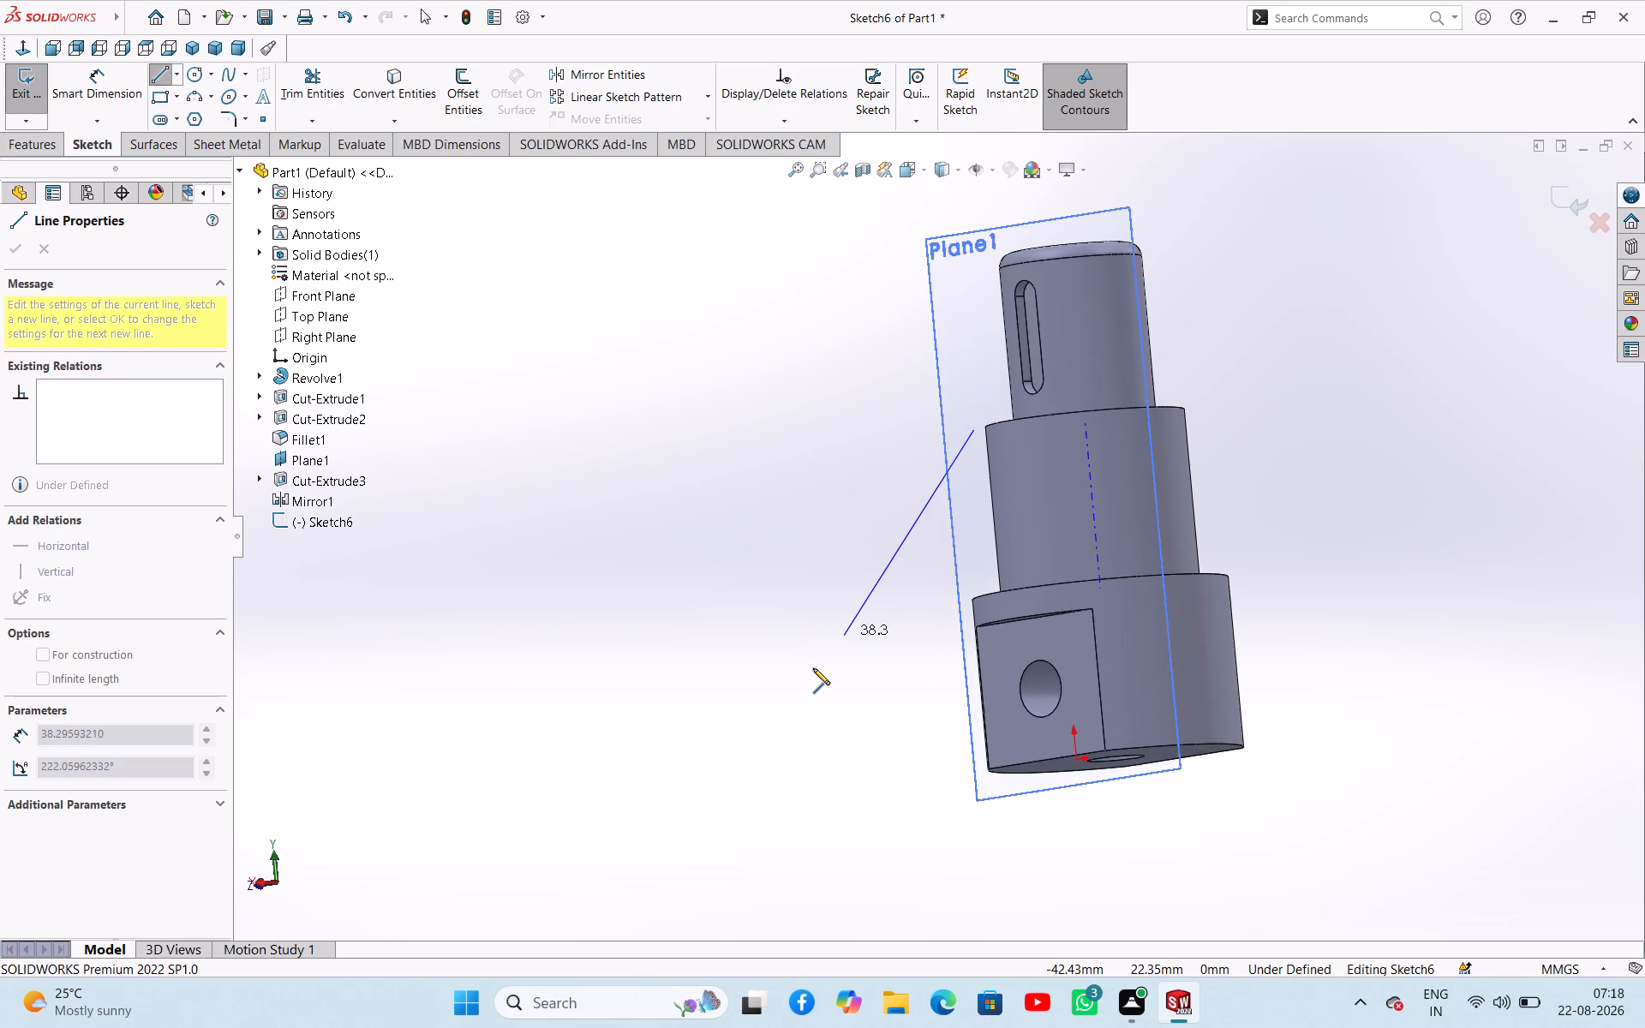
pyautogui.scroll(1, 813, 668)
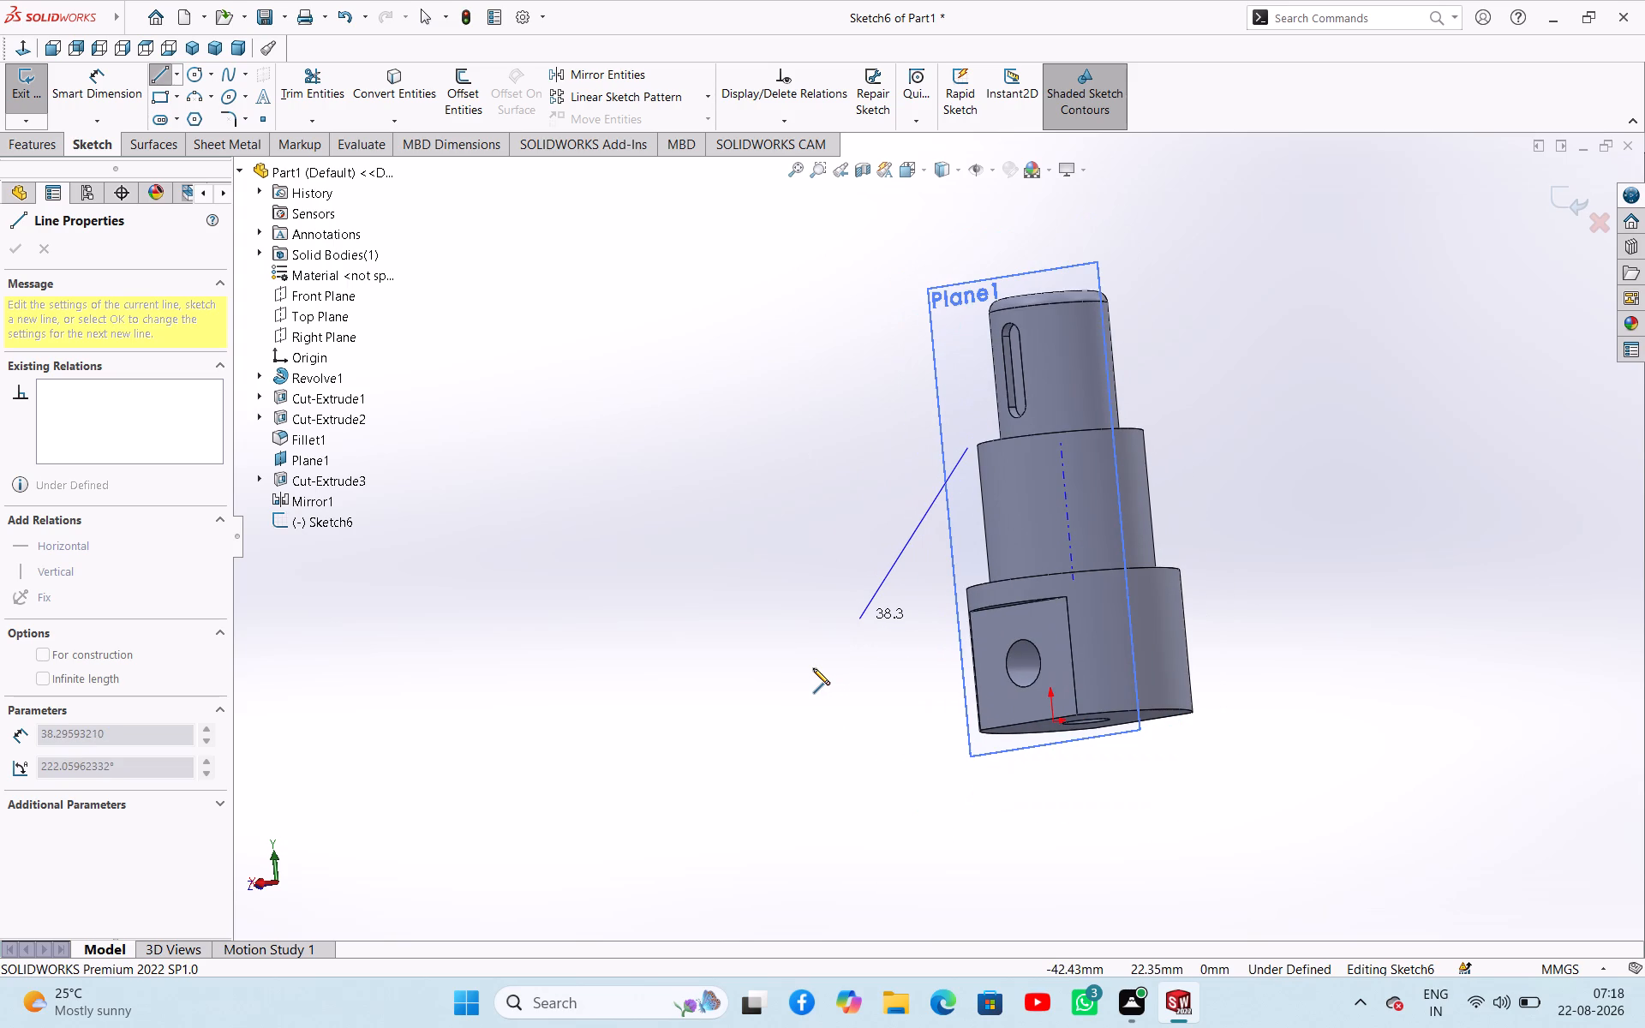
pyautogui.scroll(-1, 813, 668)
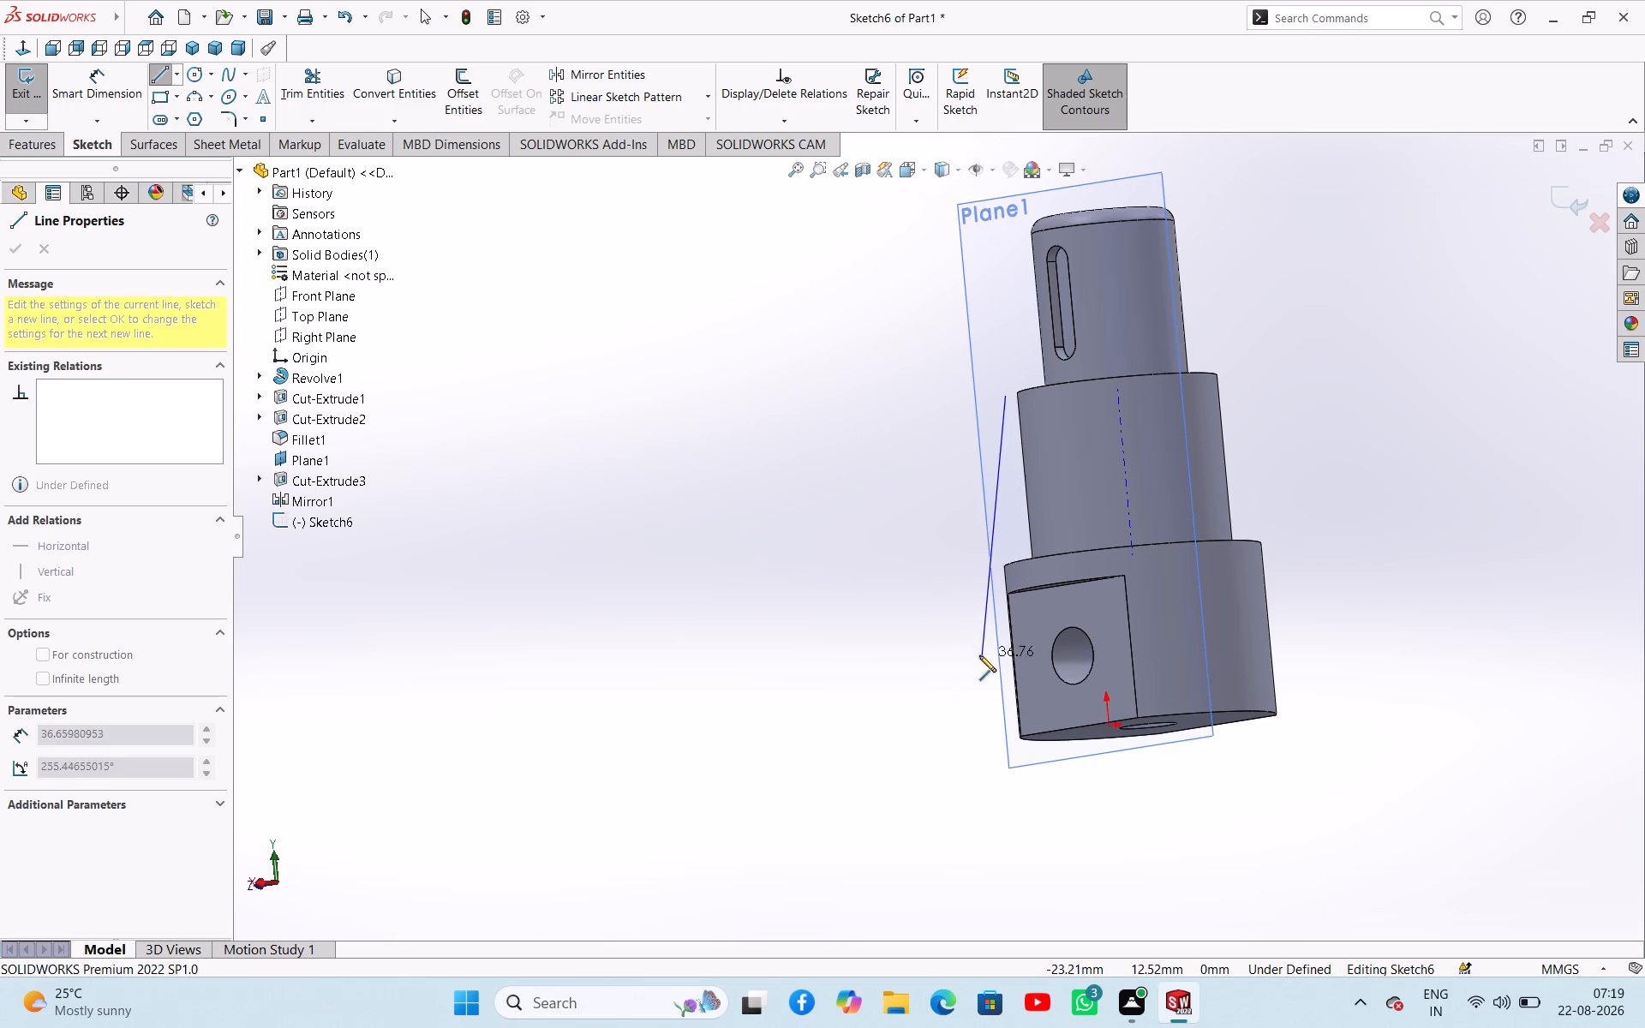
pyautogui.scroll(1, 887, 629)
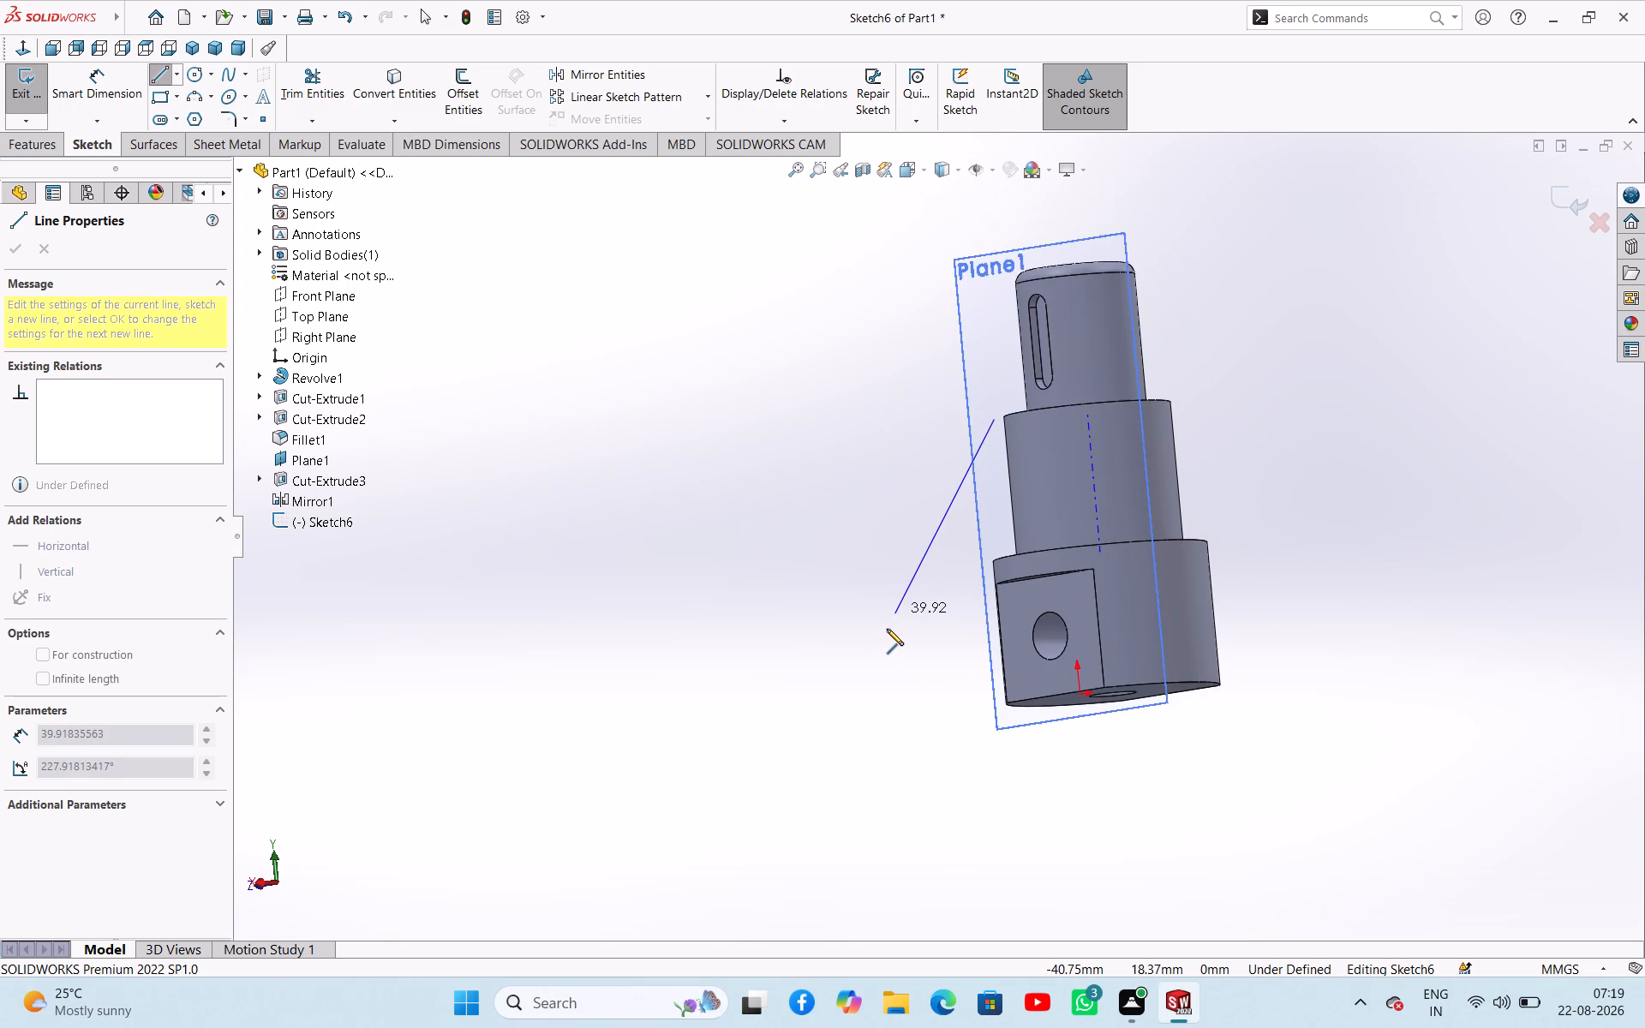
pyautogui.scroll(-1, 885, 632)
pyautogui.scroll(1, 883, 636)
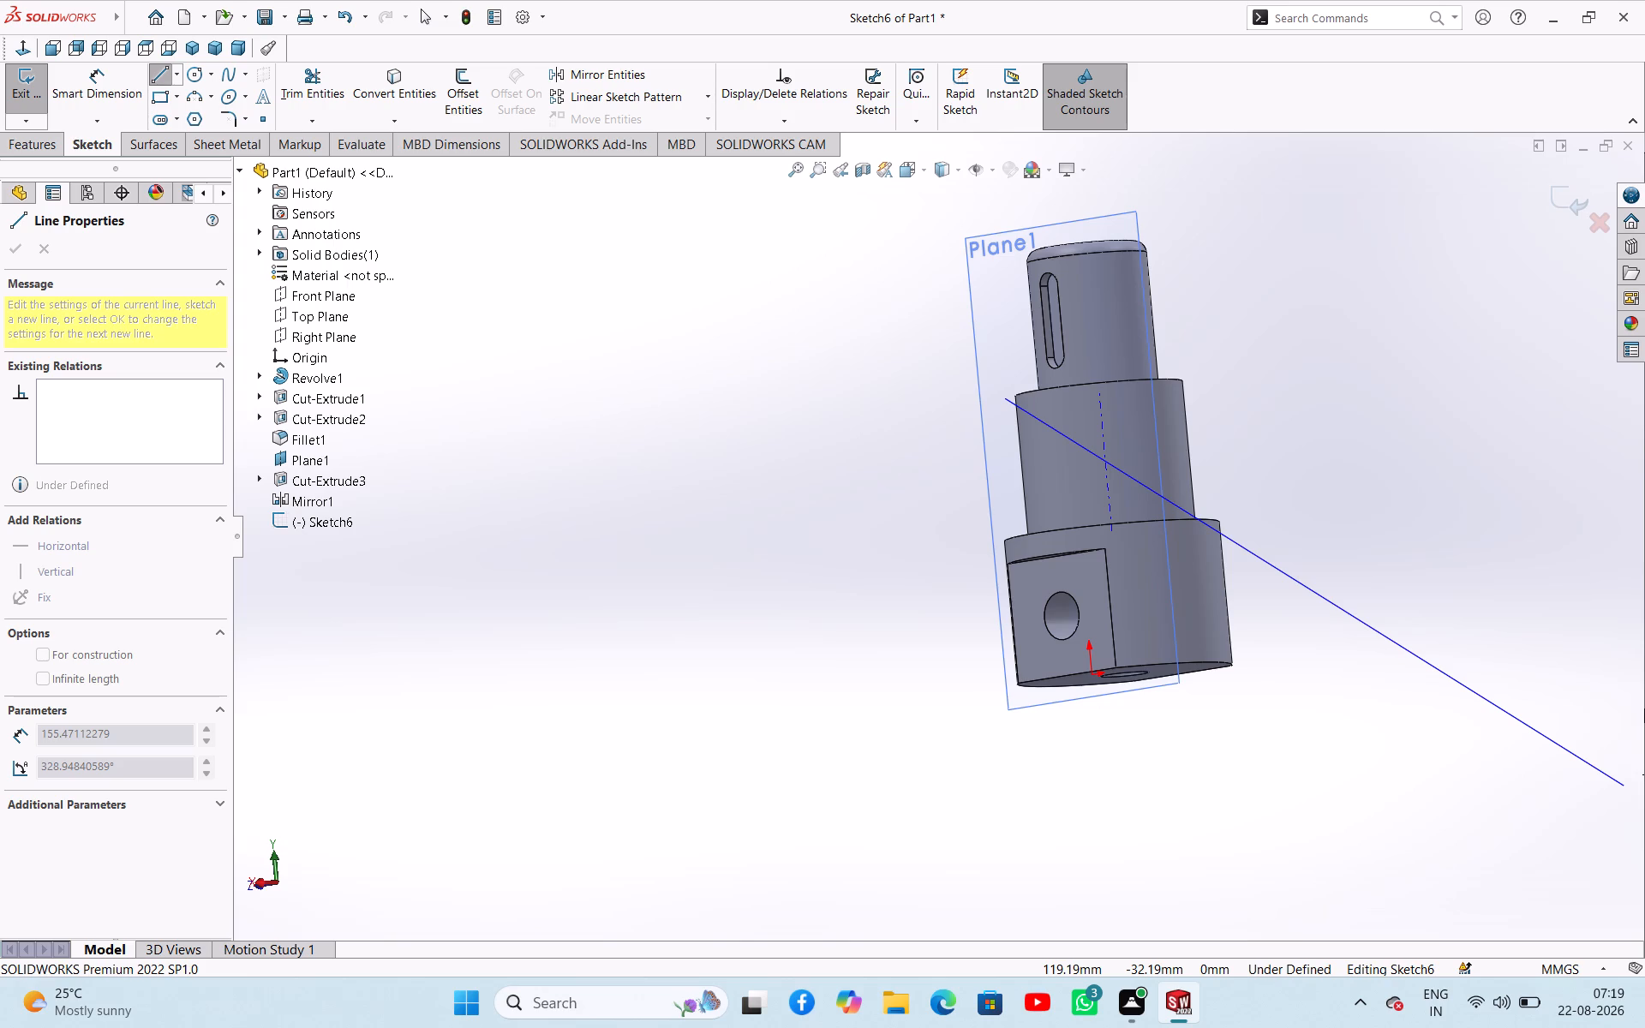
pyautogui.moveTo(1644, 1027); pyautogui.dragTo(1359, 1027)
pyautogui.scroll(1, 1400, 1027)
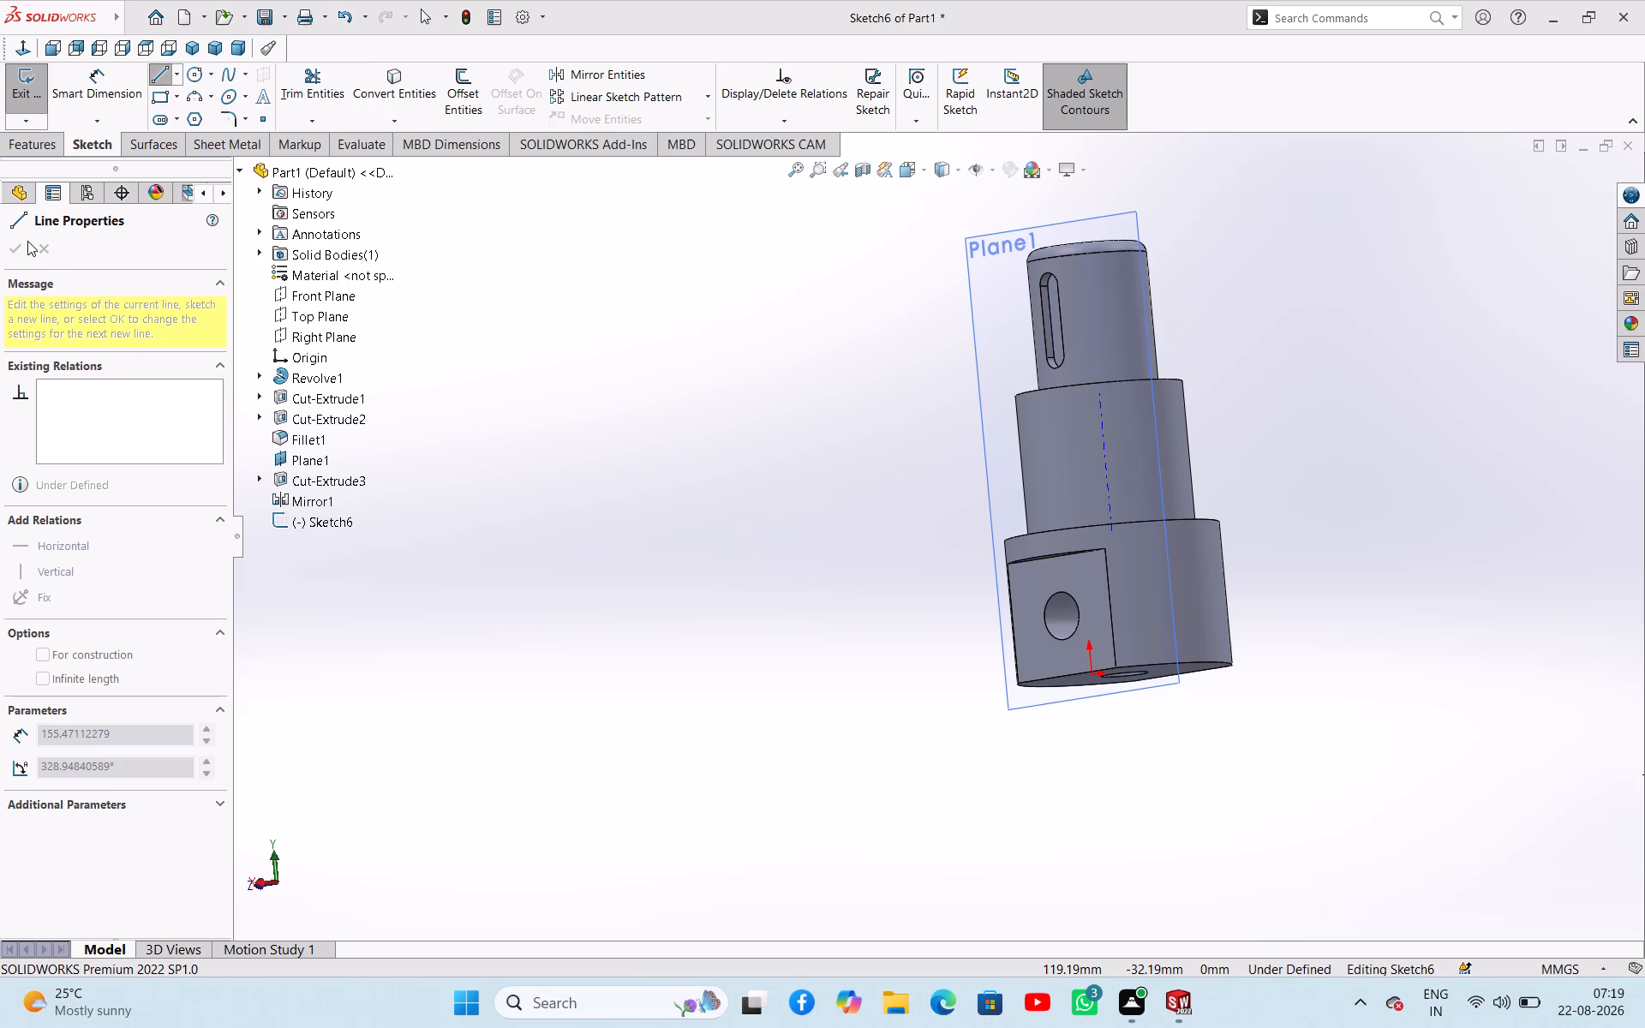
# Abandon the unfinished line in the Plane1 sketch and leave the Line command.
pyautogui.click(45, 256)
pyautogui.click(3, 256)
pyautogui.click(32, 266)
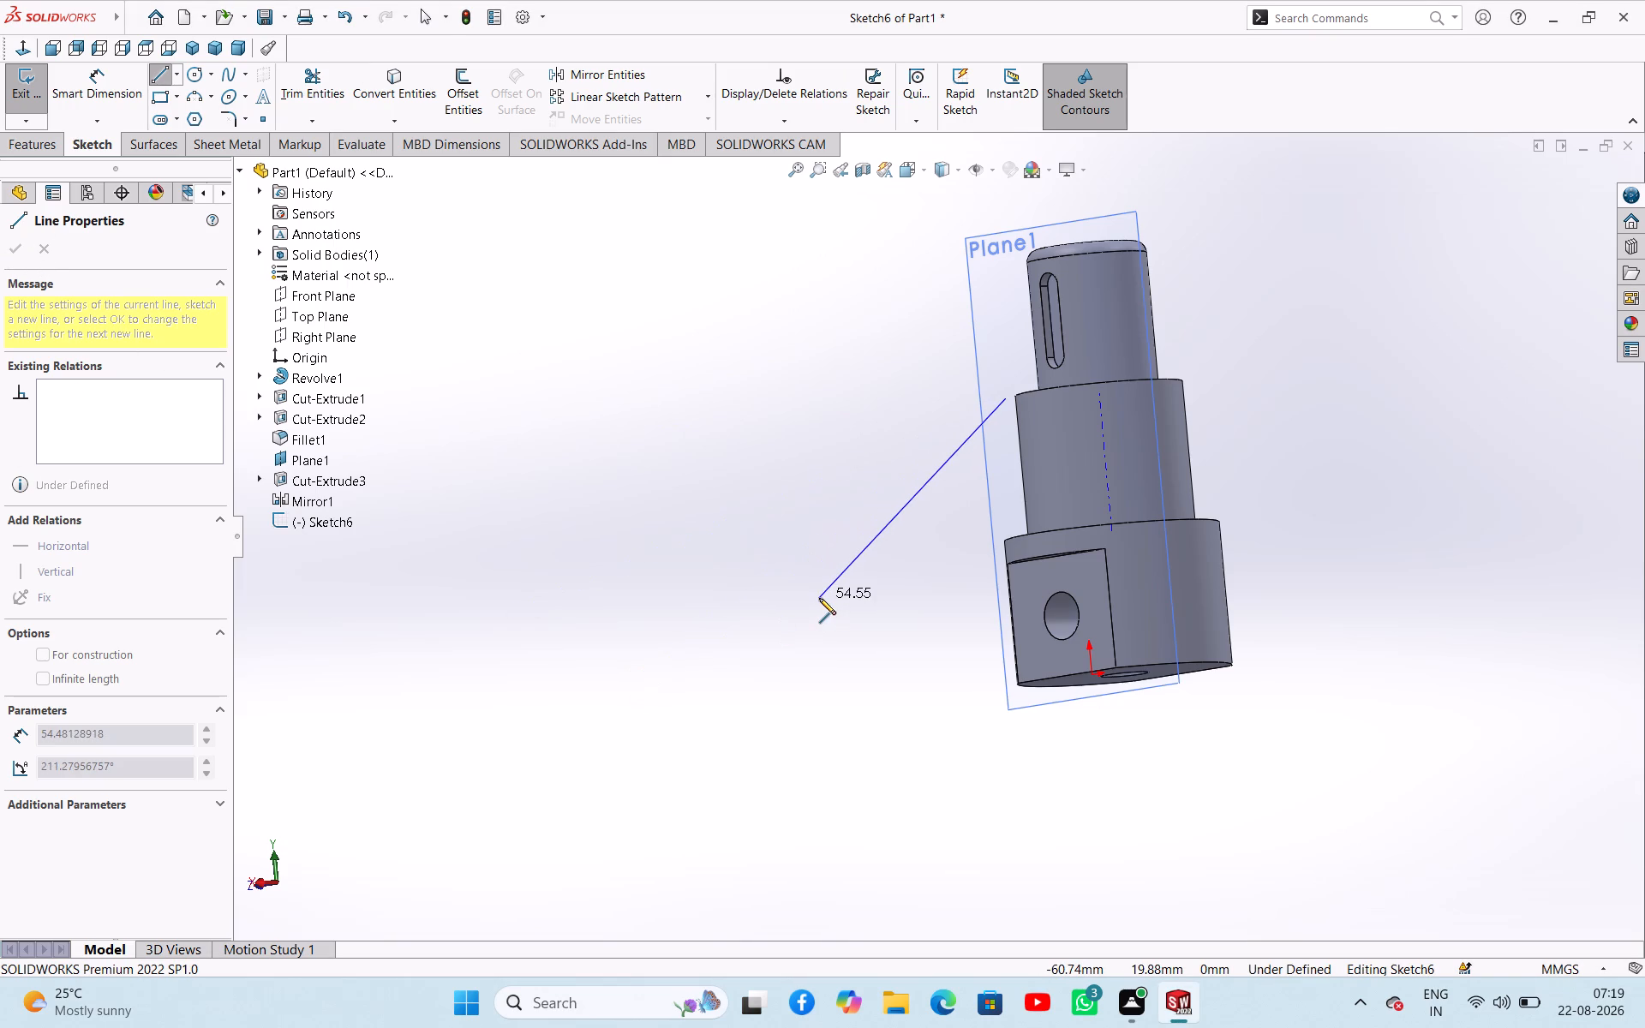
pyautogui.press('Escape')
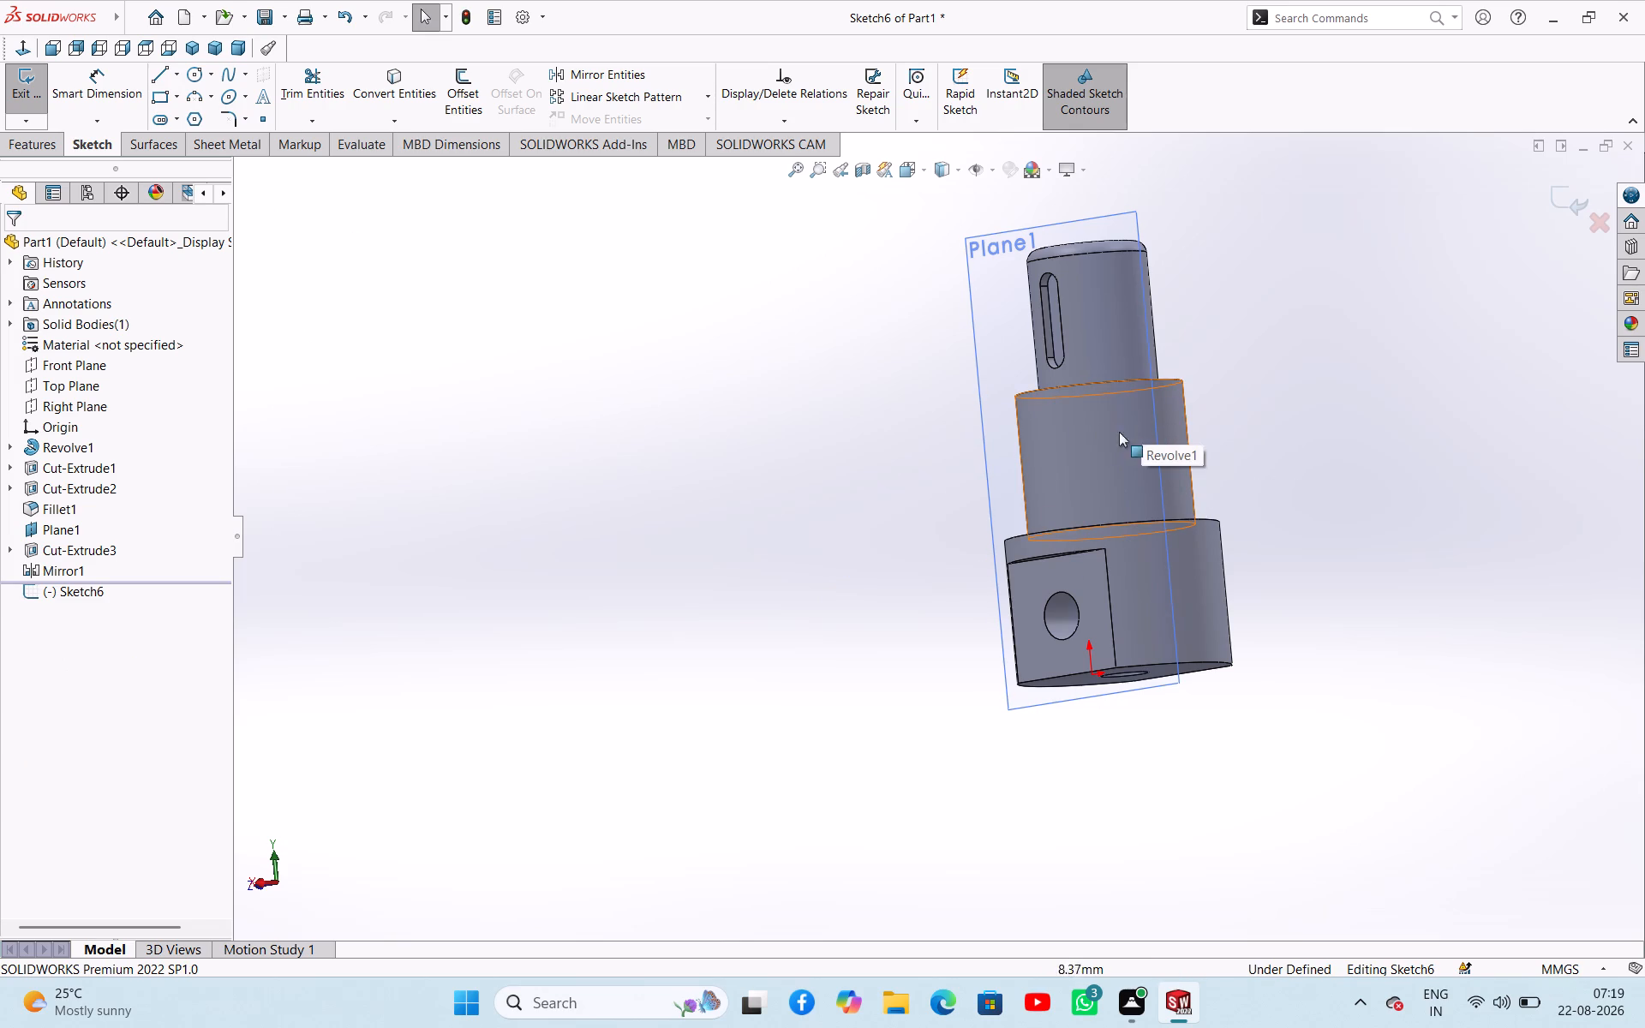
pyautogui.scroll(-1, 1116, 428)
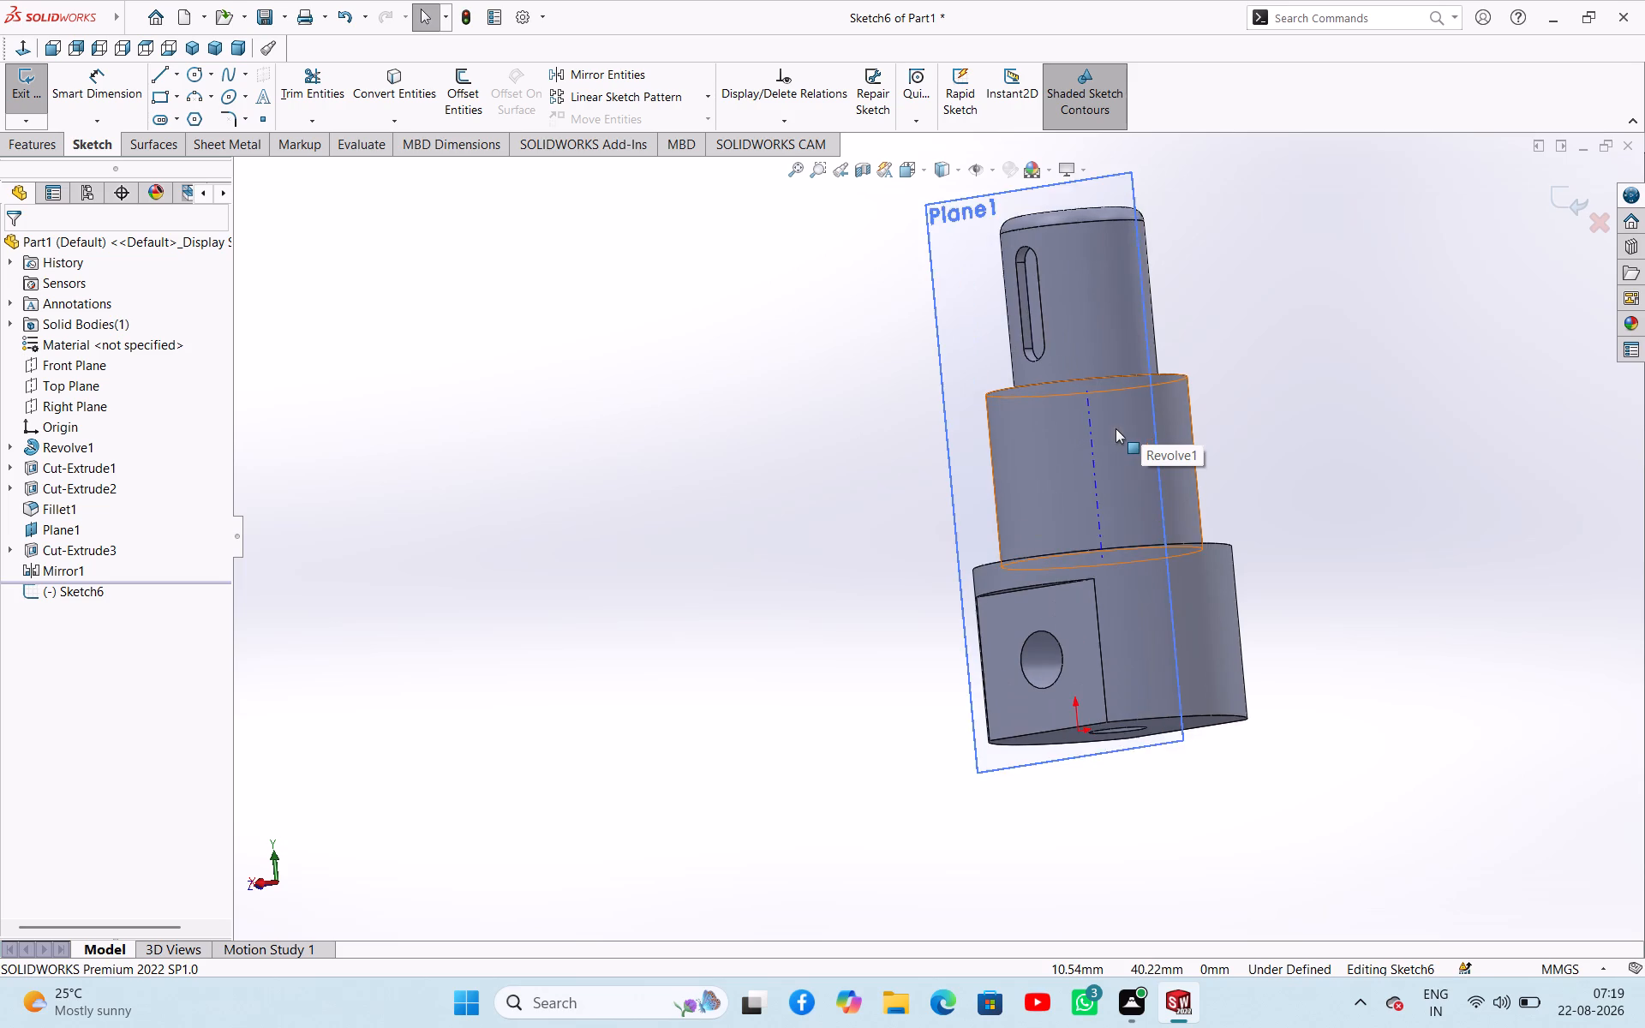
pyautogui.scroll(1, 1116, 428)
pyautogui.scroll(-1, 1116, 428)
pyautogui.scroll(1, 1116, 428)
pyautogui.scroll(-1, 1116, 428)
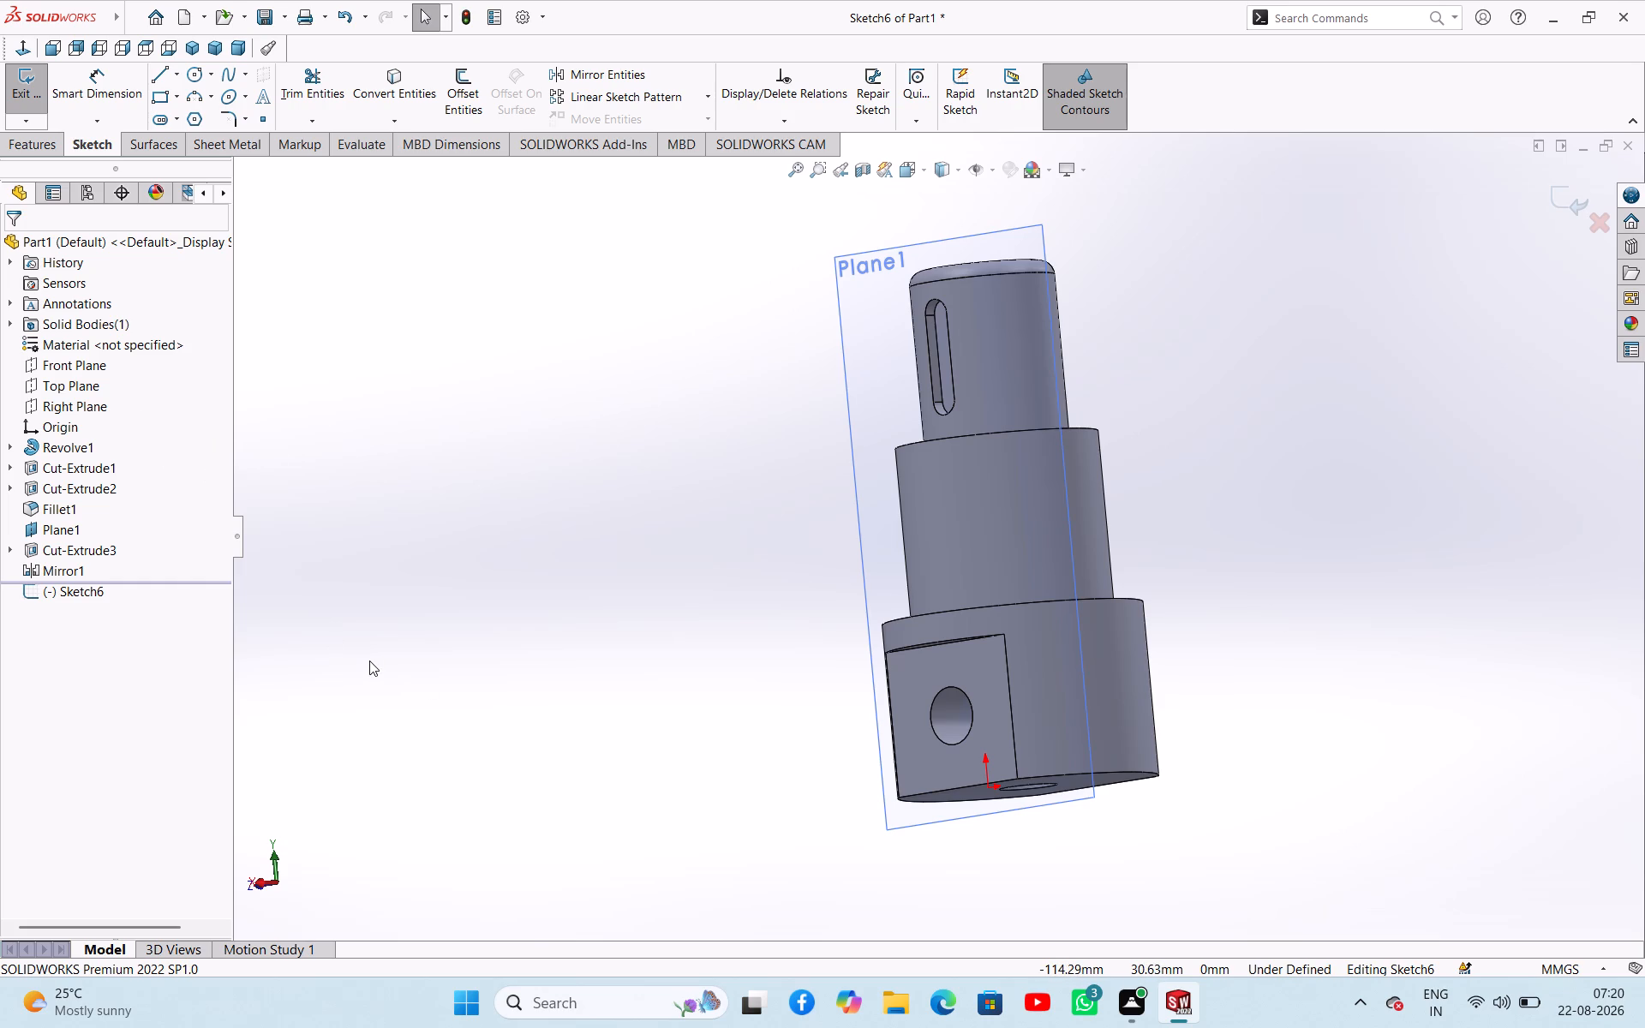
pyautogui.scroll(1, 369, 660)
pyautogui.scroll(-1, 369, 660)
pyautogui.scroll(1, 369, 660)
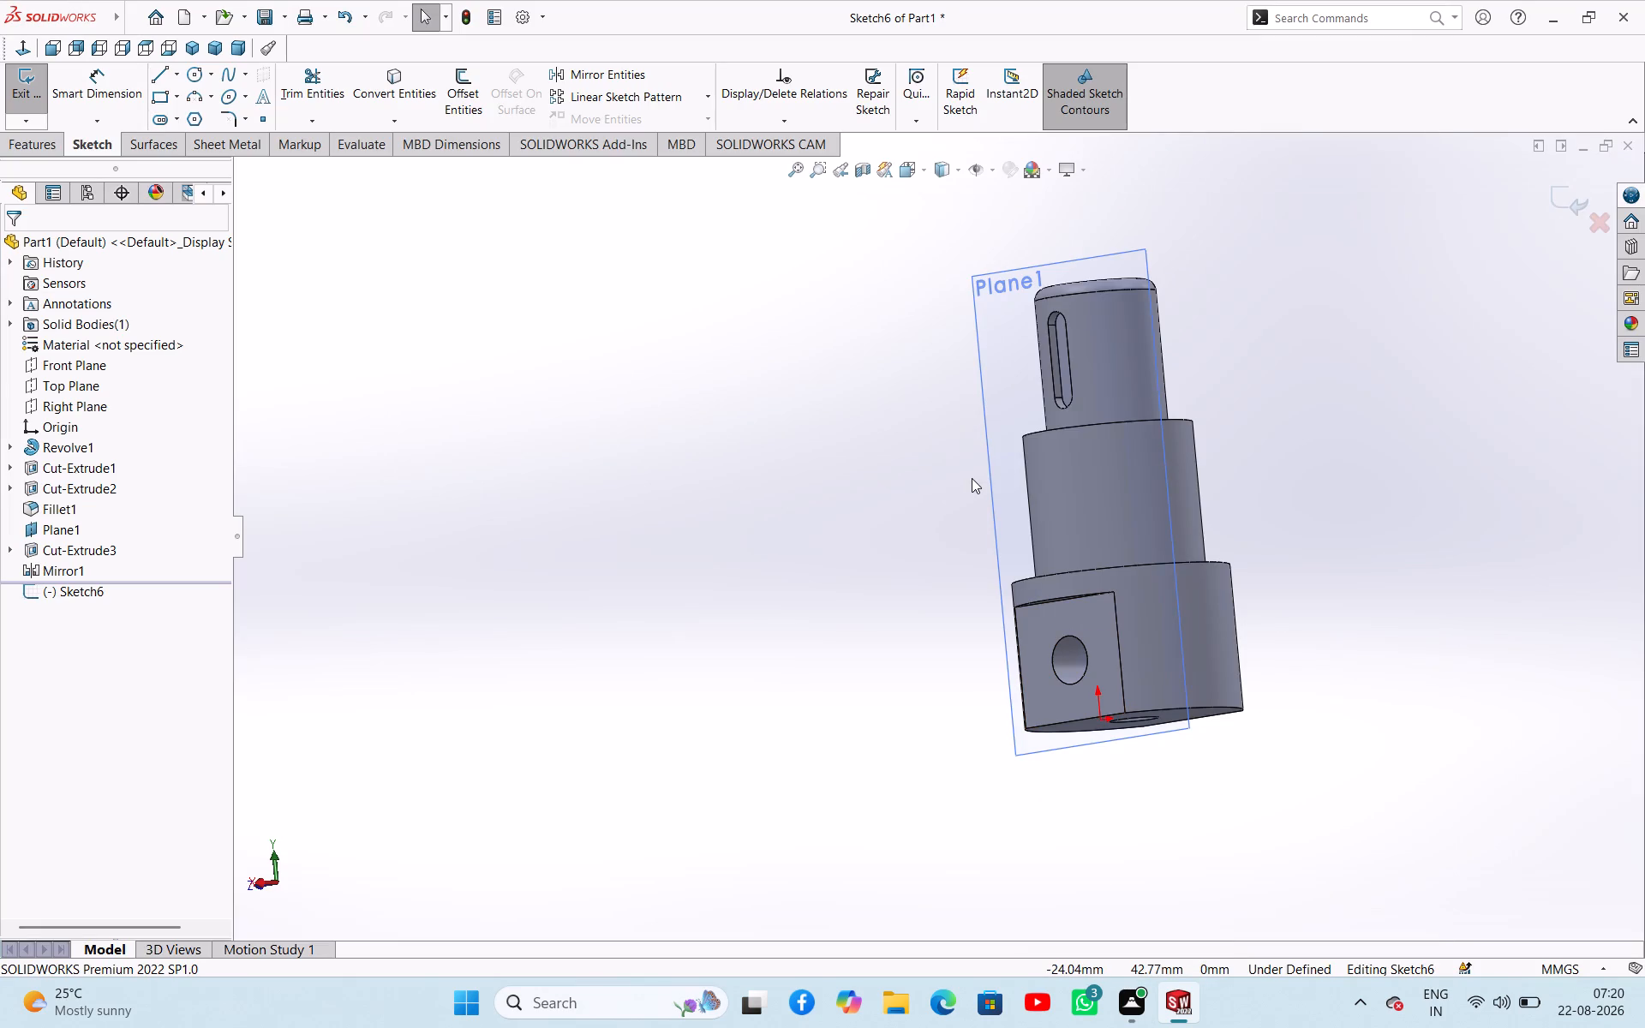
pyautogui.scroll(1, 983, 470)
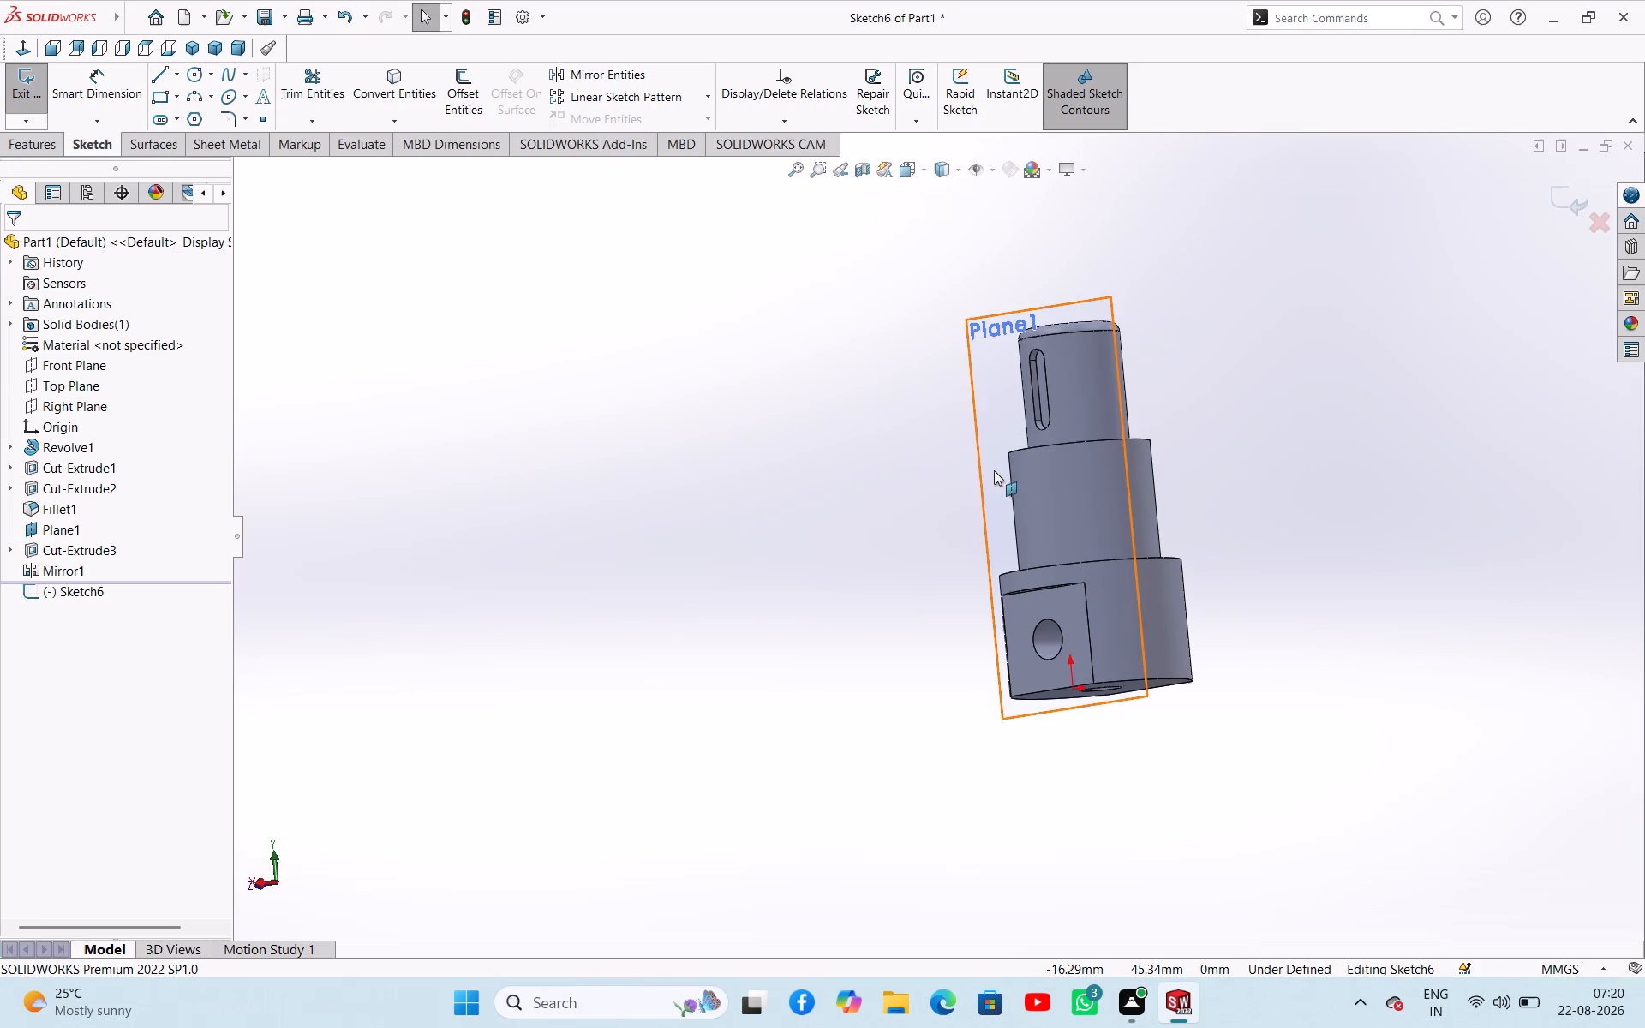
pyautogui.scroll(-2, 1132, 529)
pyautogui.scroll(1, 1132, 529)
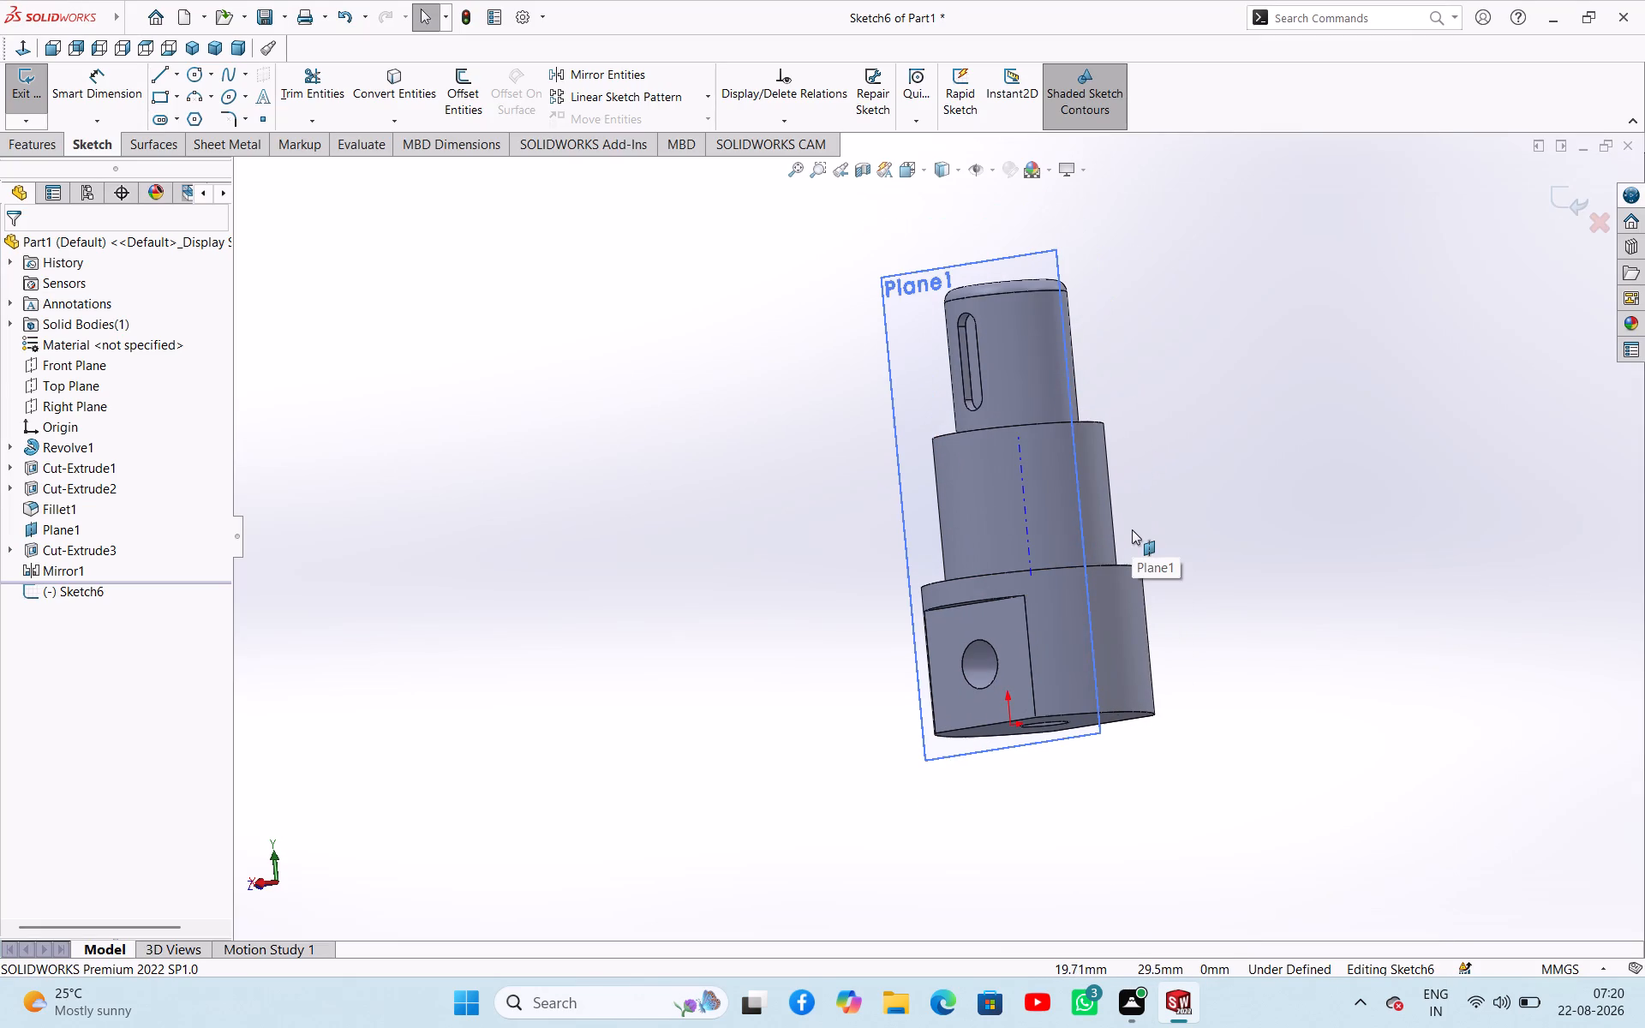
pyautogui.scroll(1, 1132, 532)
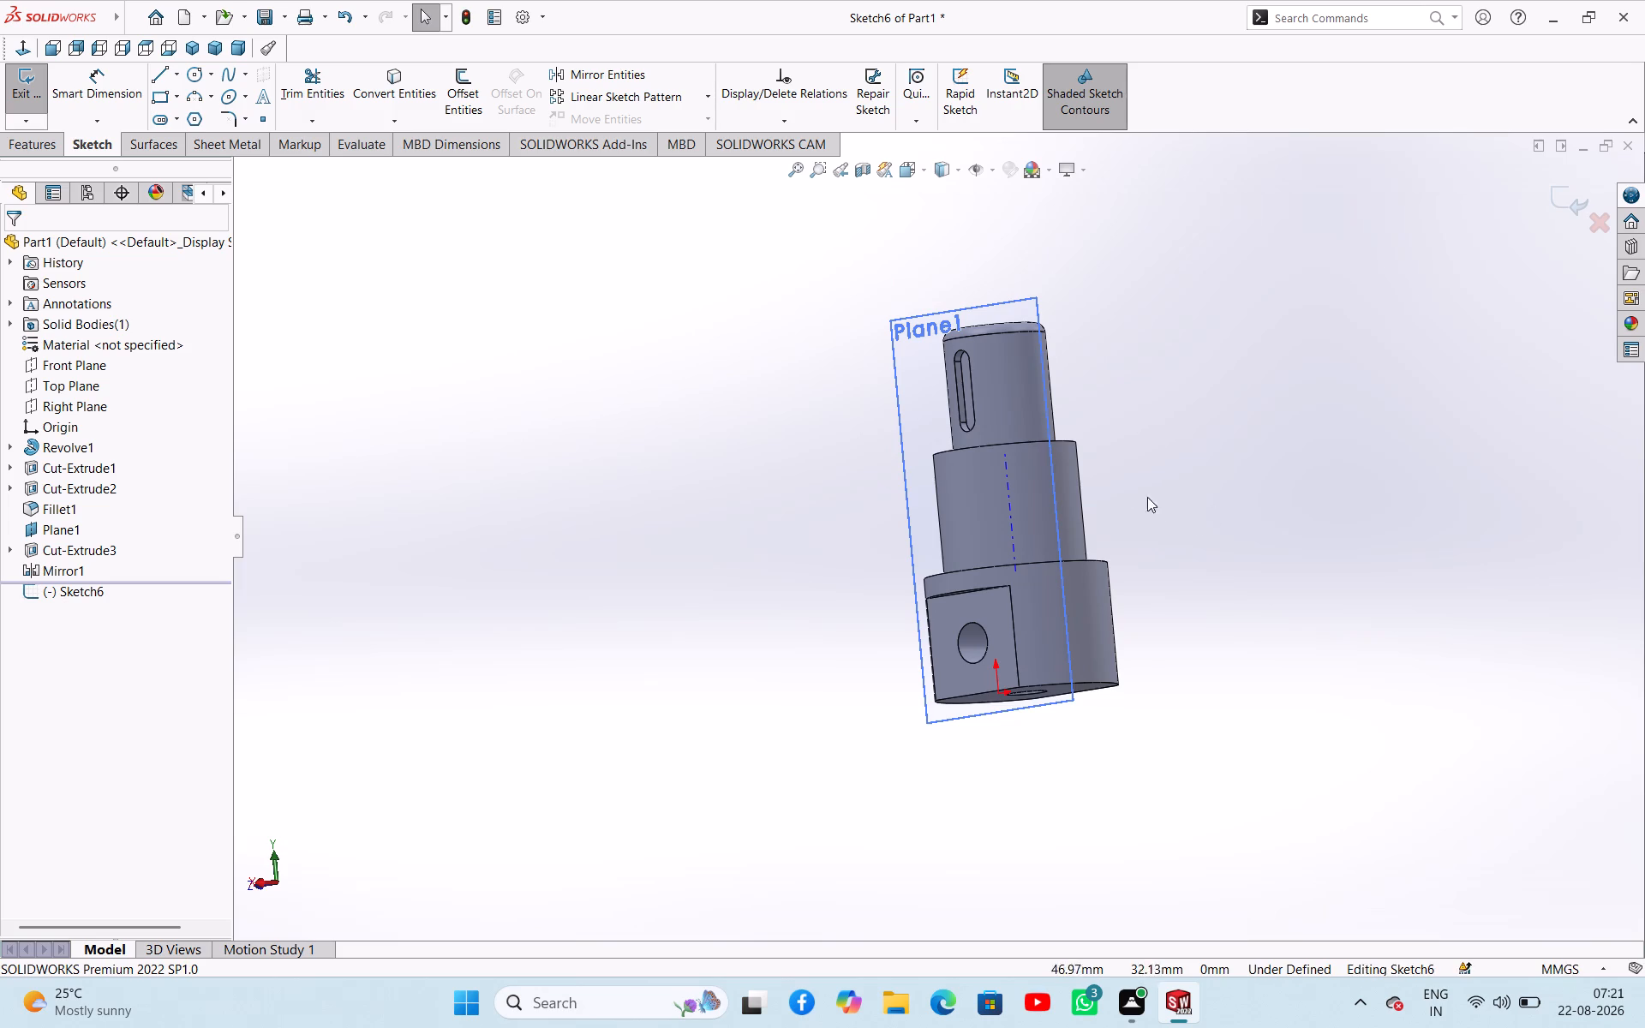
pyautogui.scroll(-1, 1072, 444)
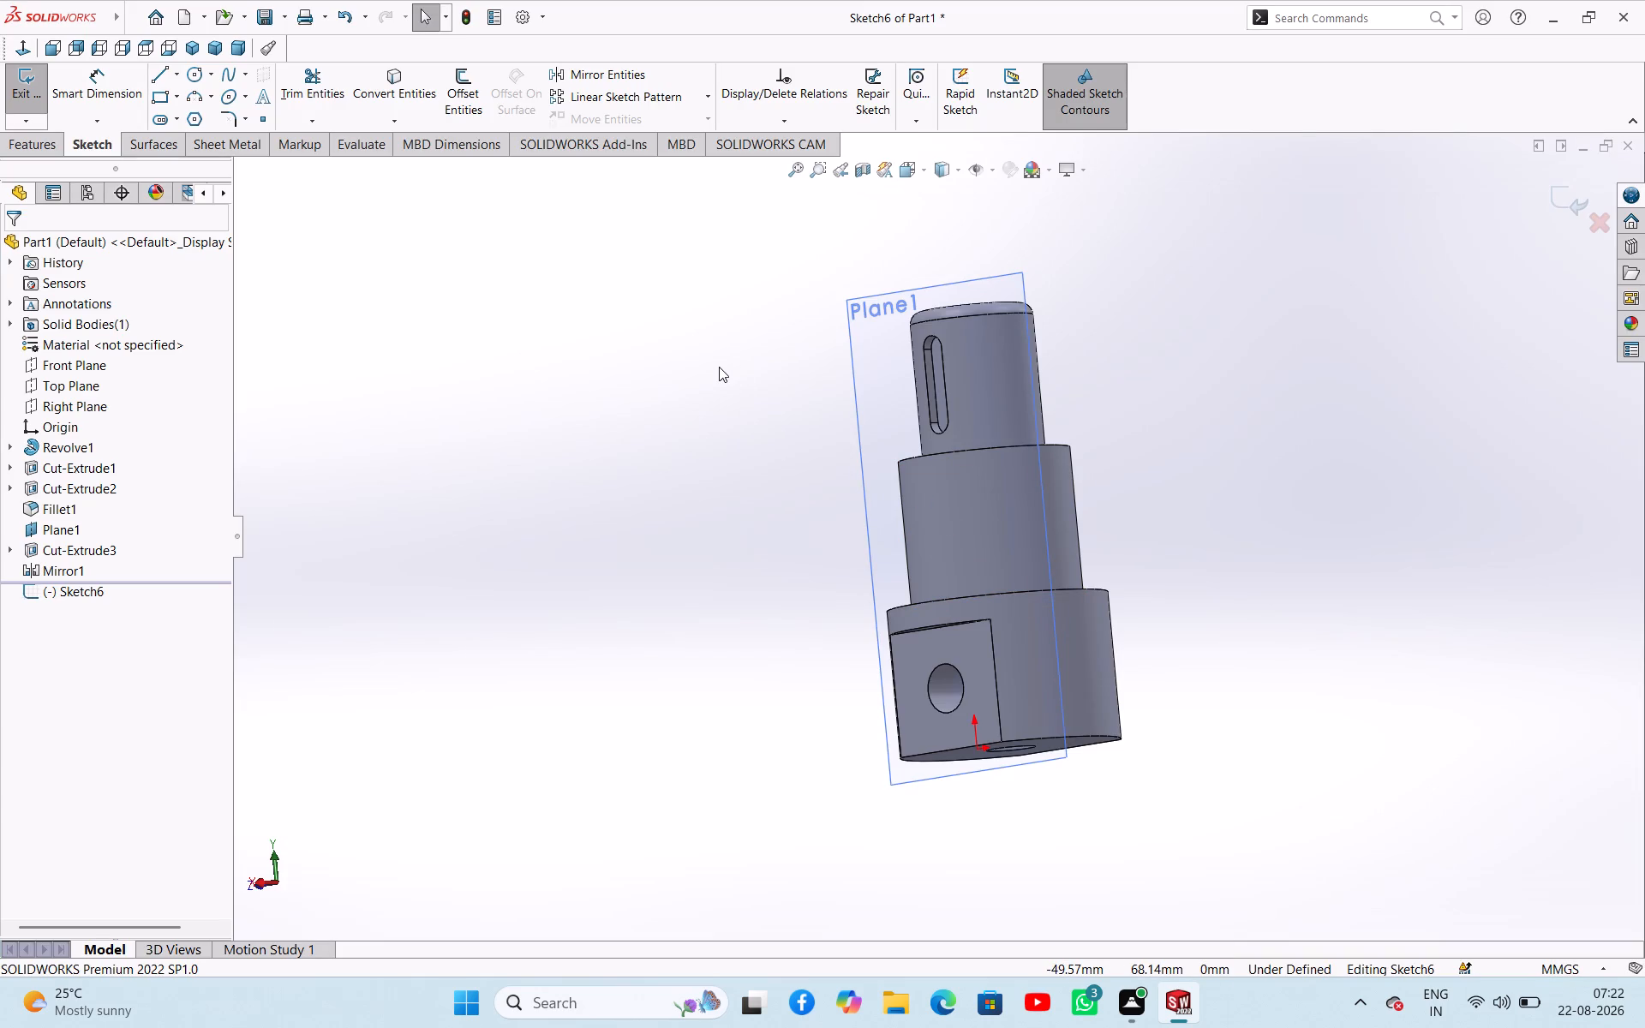
# Save the part as "stepped shaft" in the 21-08 folder, discarding the empty sketch and rebuilding the document.
pyautogui.hotkey('ctrl', 's')
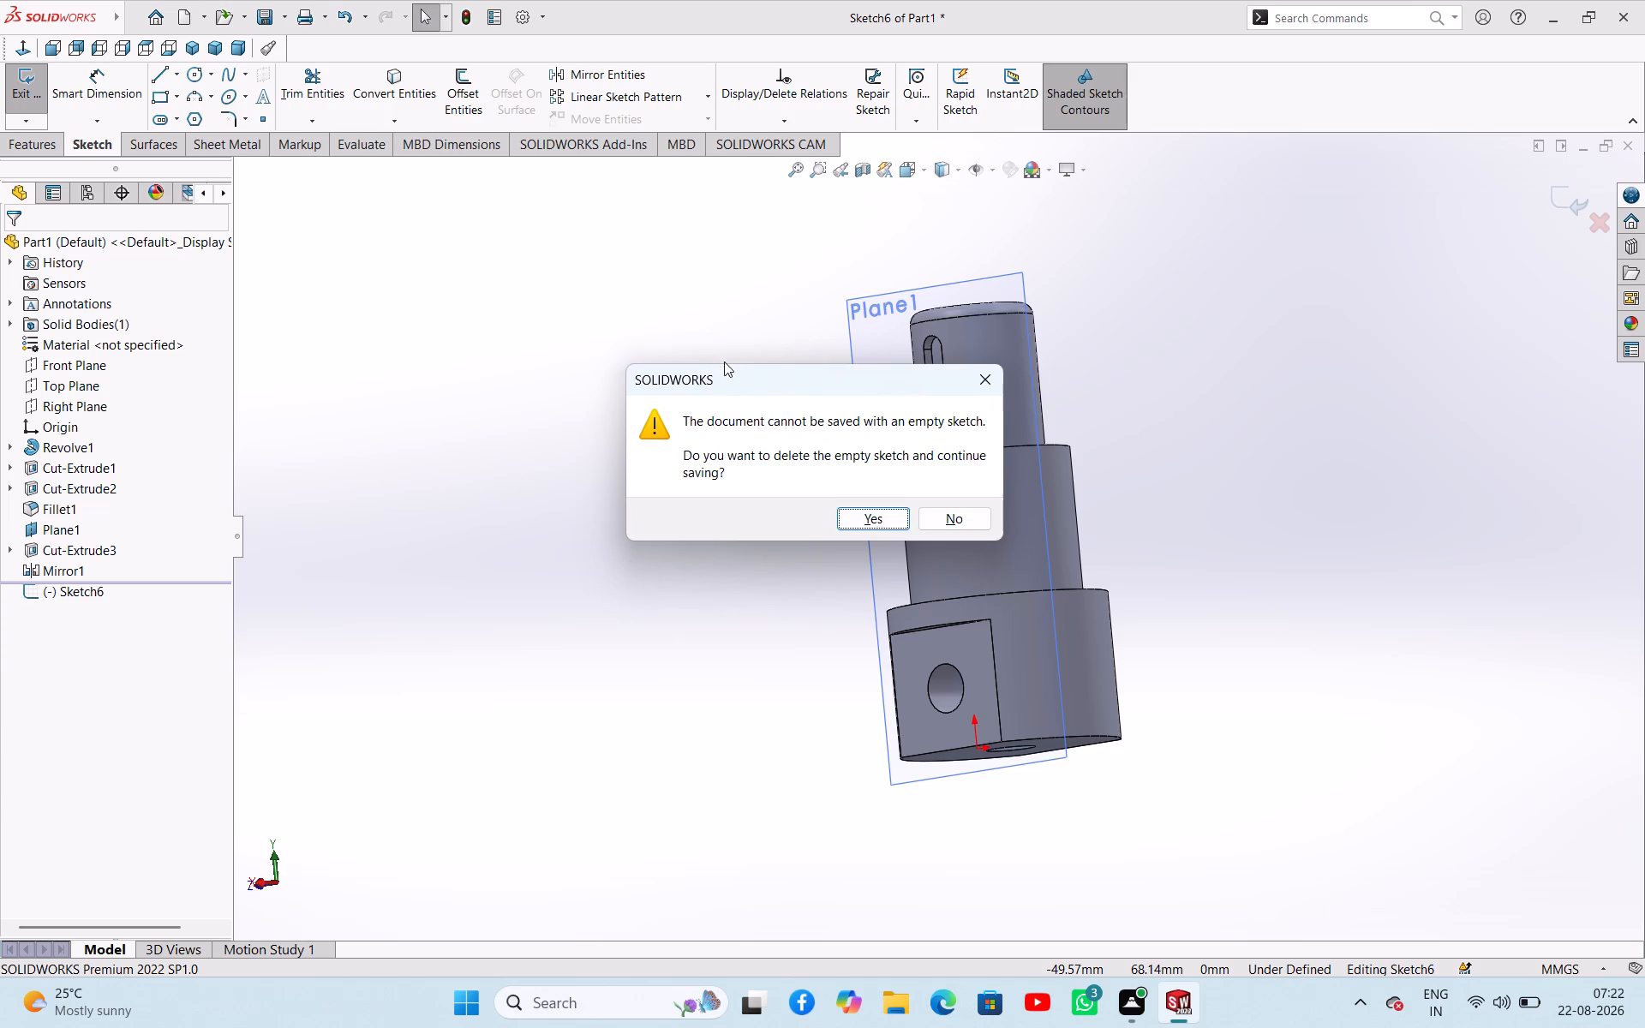
pyautogui.click(984, 384)
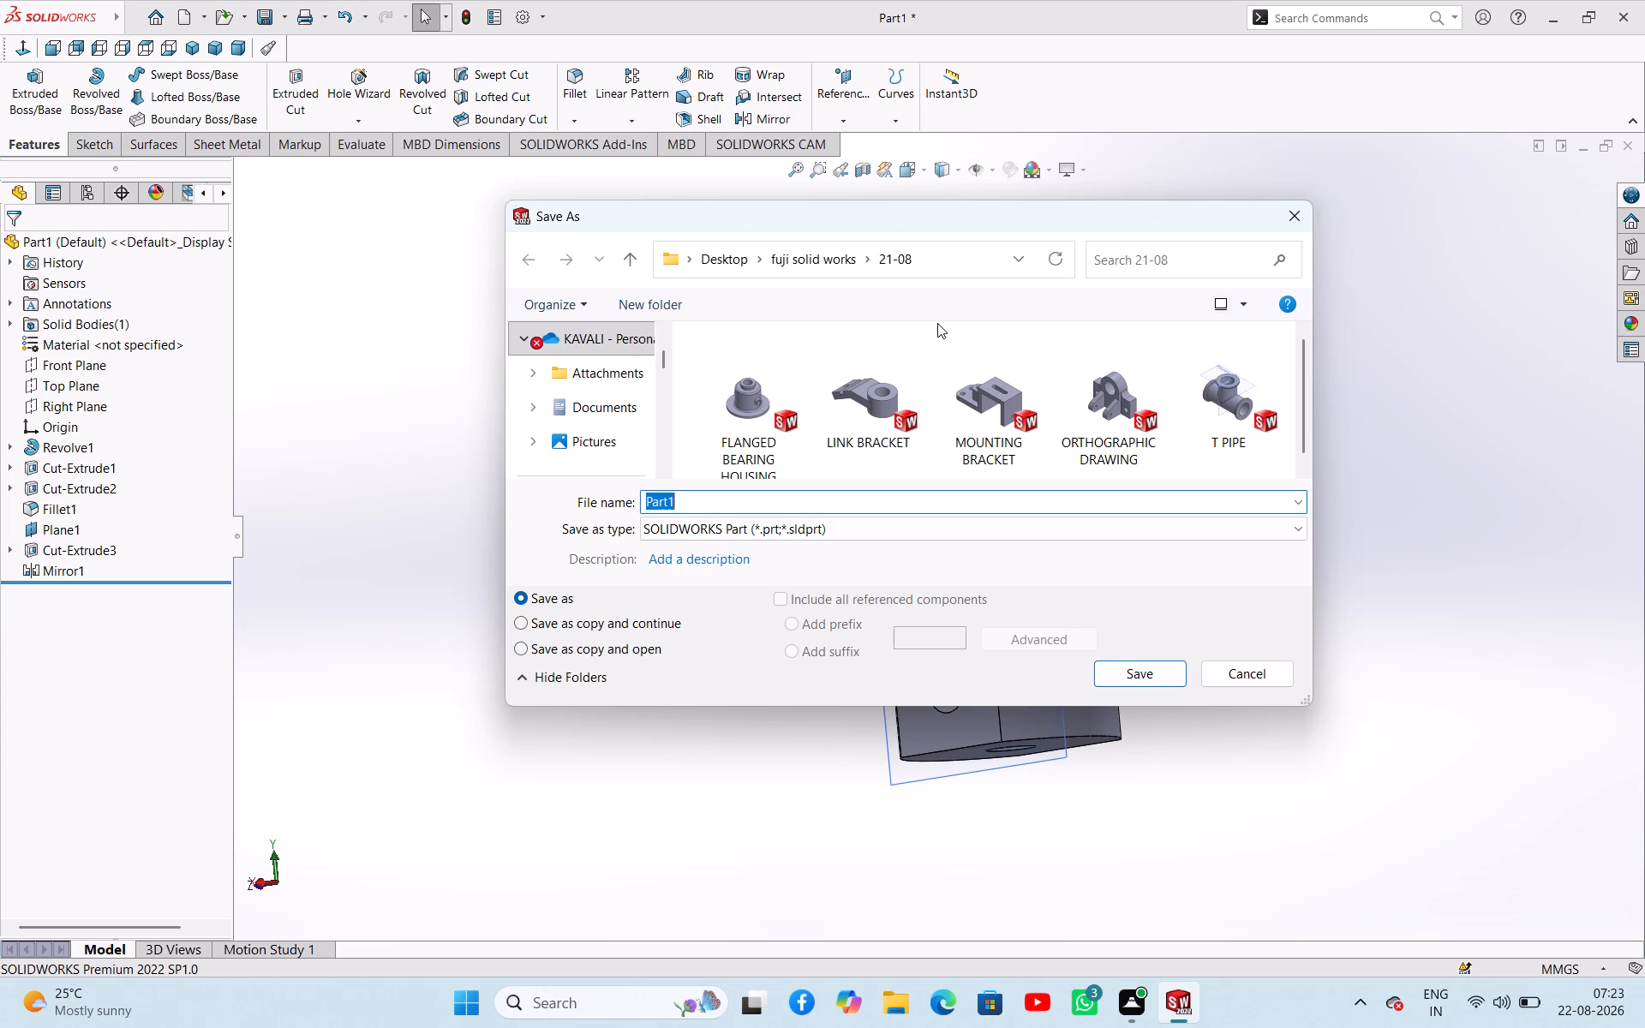
pyautogui.write('ste')
pyautogui.write('pp')
pyautogui.write('ed s')
pyautogui.write('ha')
pyautogui.write('ft')
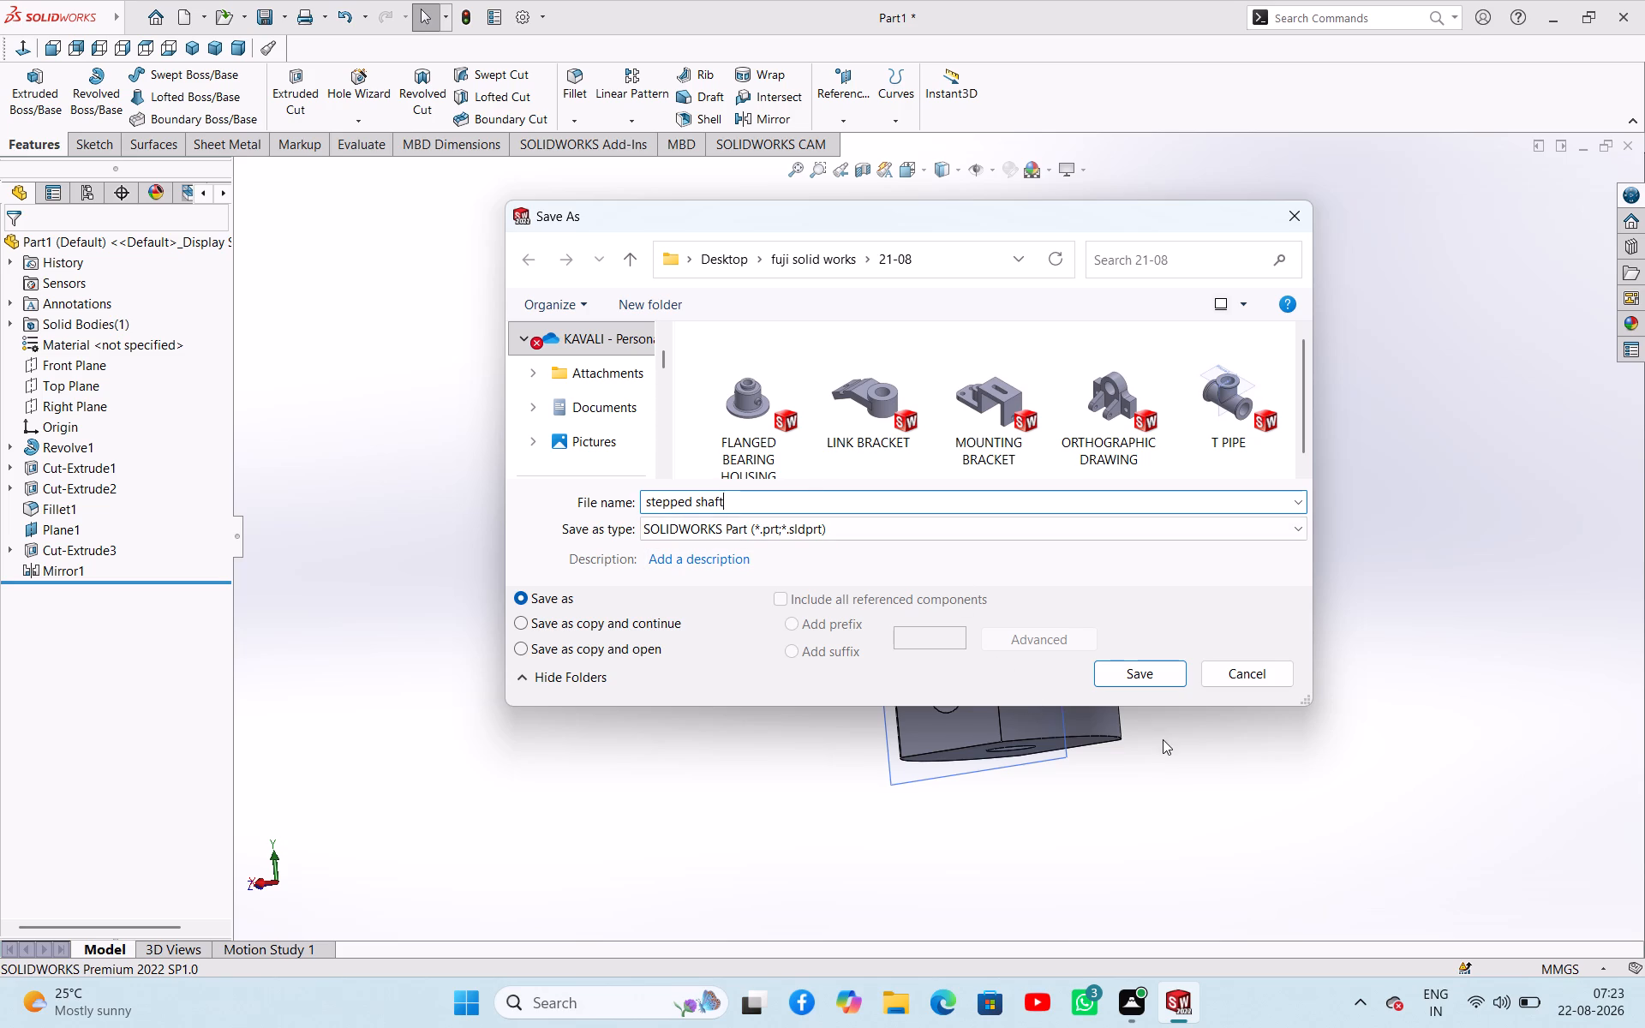
pyautogui.click(1163, 673)
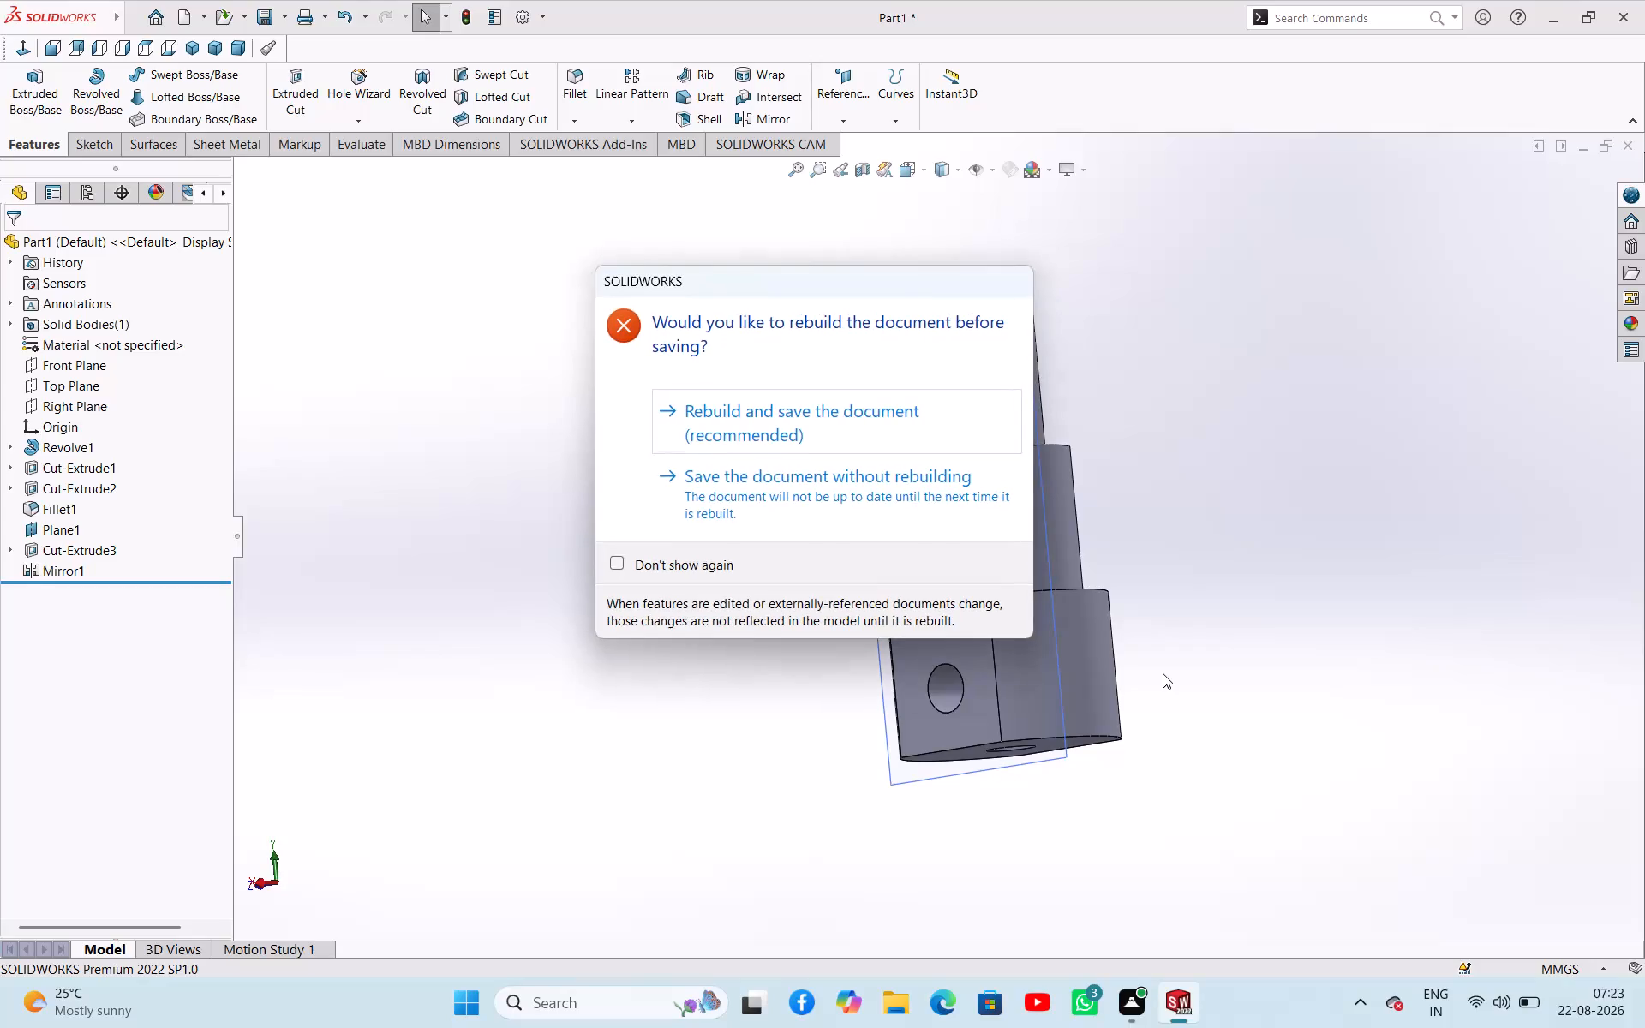
pyautogui.click(951, 434)
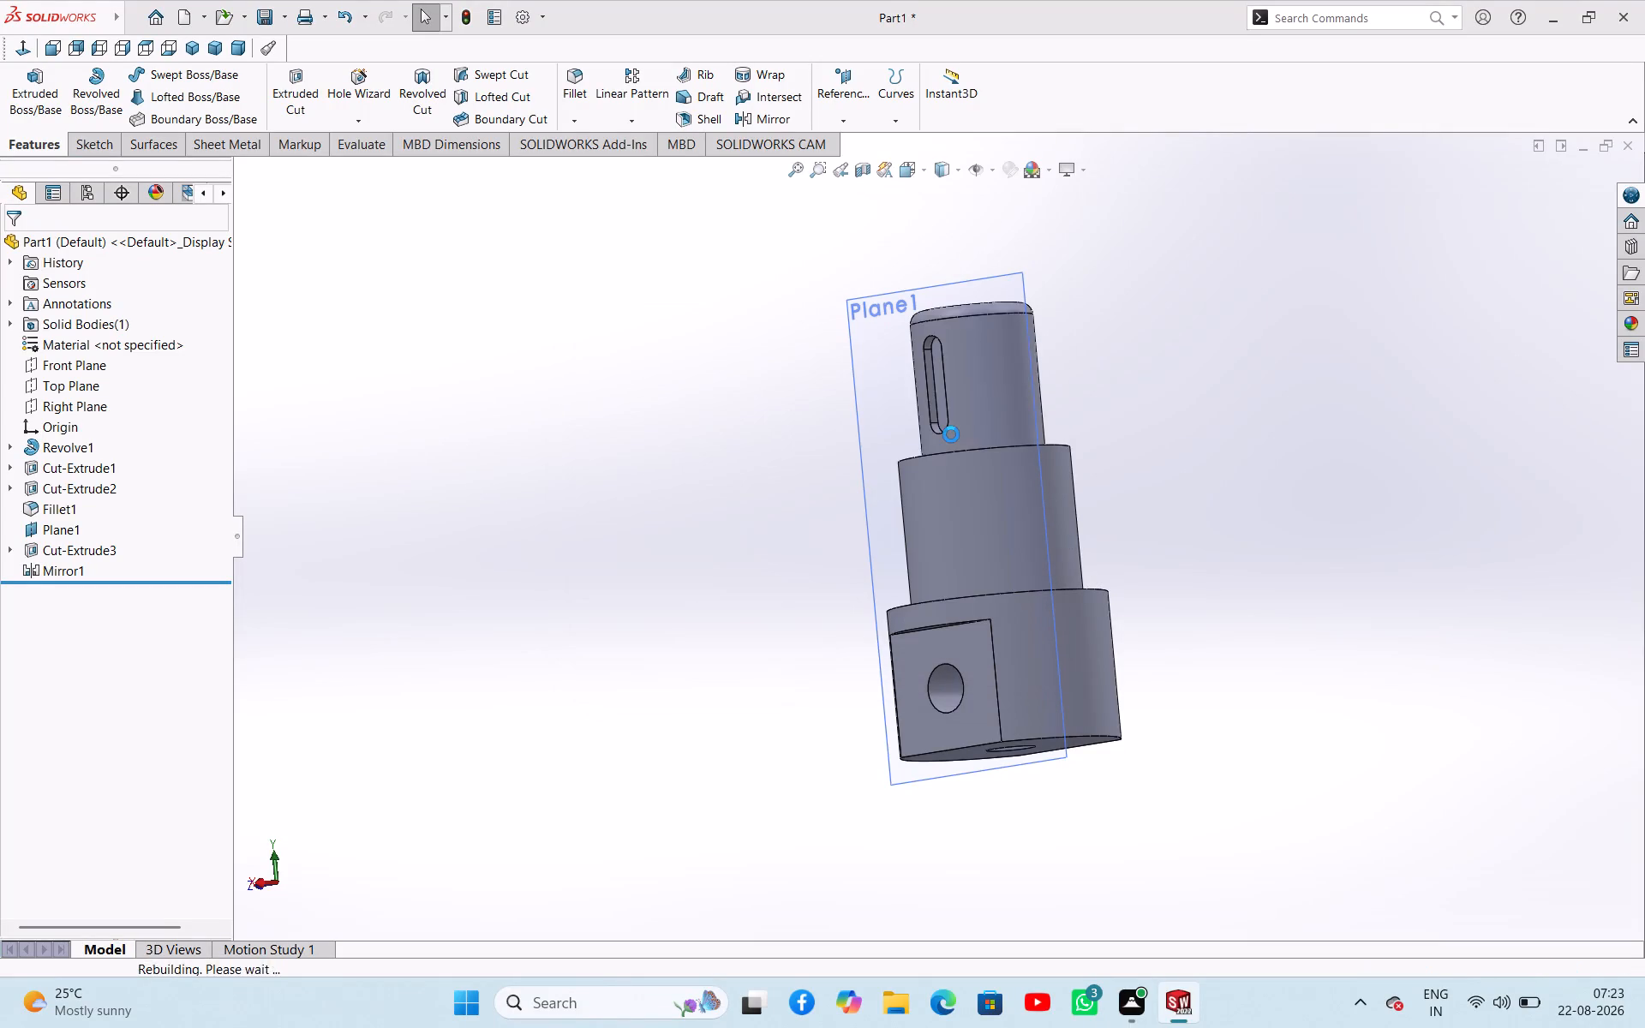
pyautogui.click(741, 416)
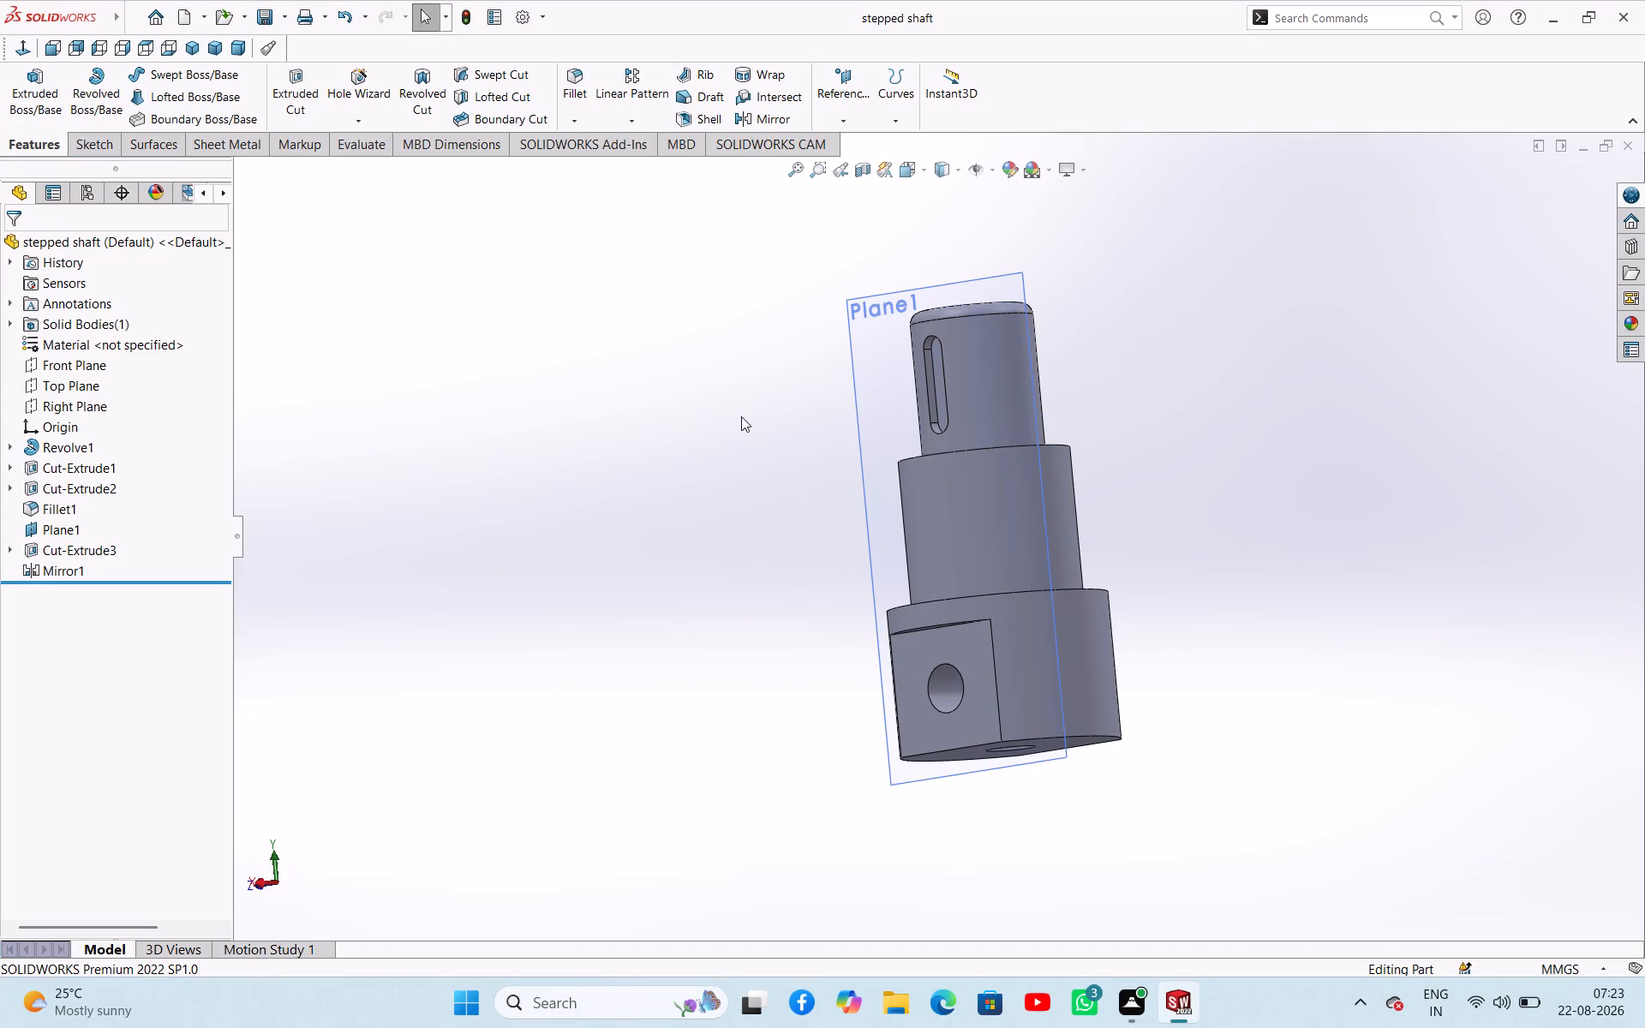
# Create a new drawing with the standard A3 (ISO) sheet format.
pyautogui.hotkey('ctrl', 'n')
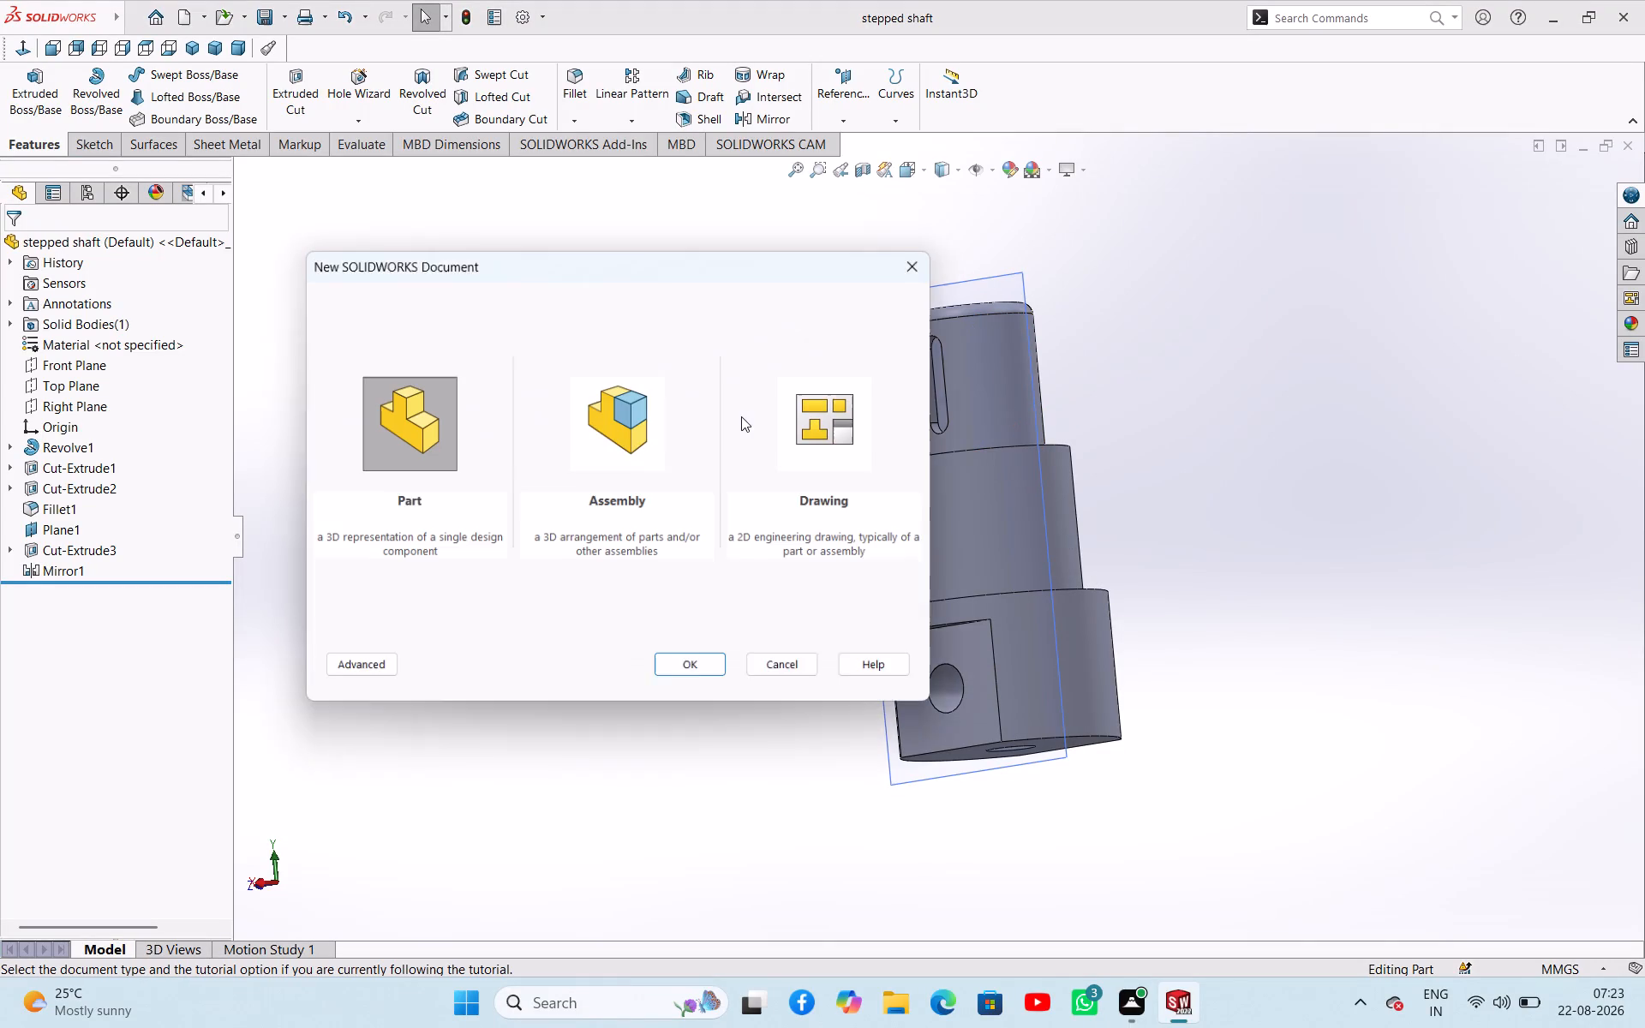
pyautogui.moveTo(817, 425); pyautogui.dragTo(808, 428)
pyautogui.click(685, 667)
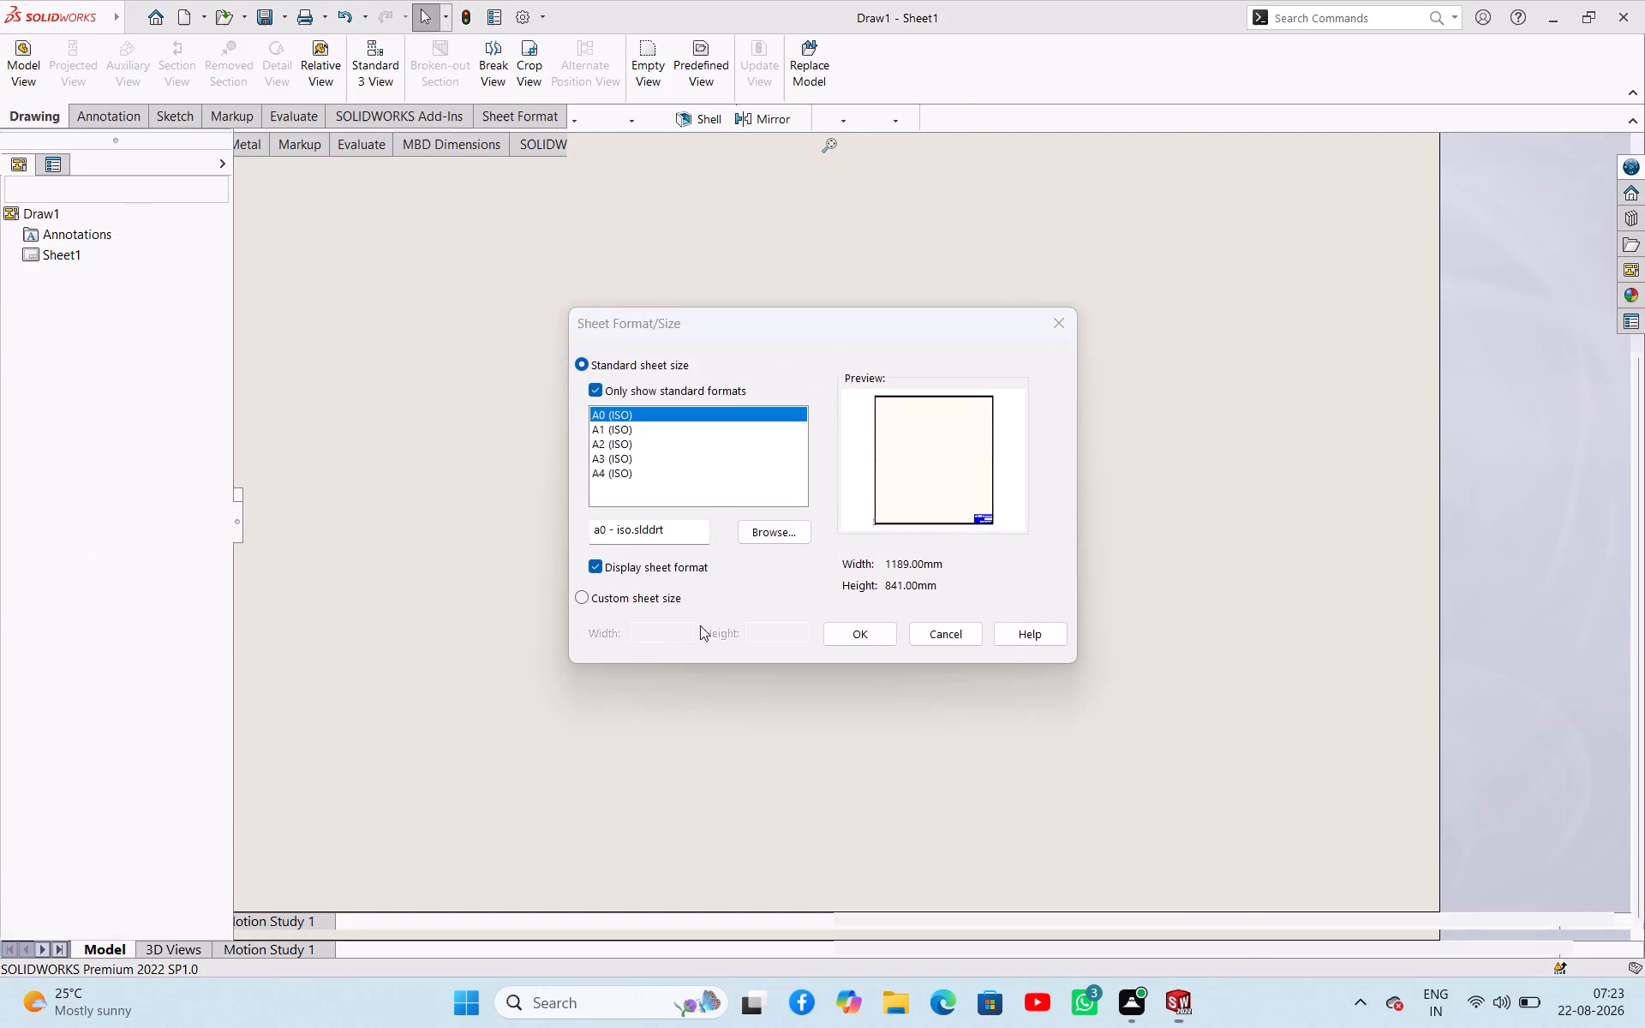
pyautogui.click(658, 455)
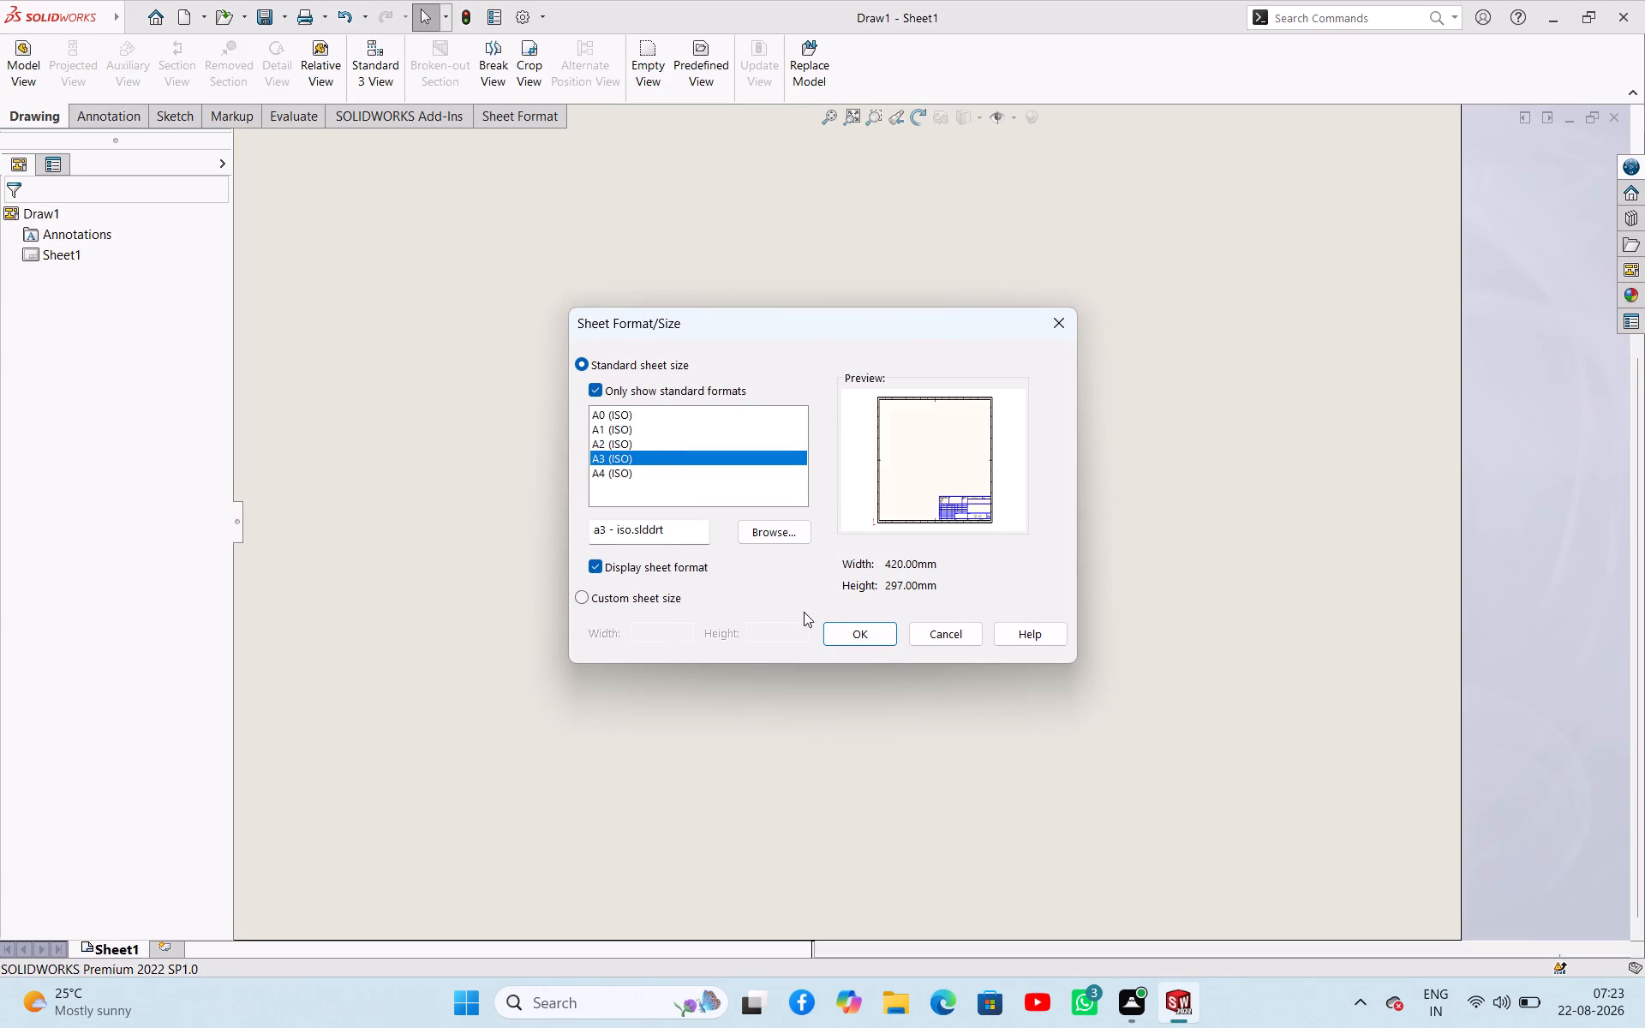
pyautogui.click(845, 627)
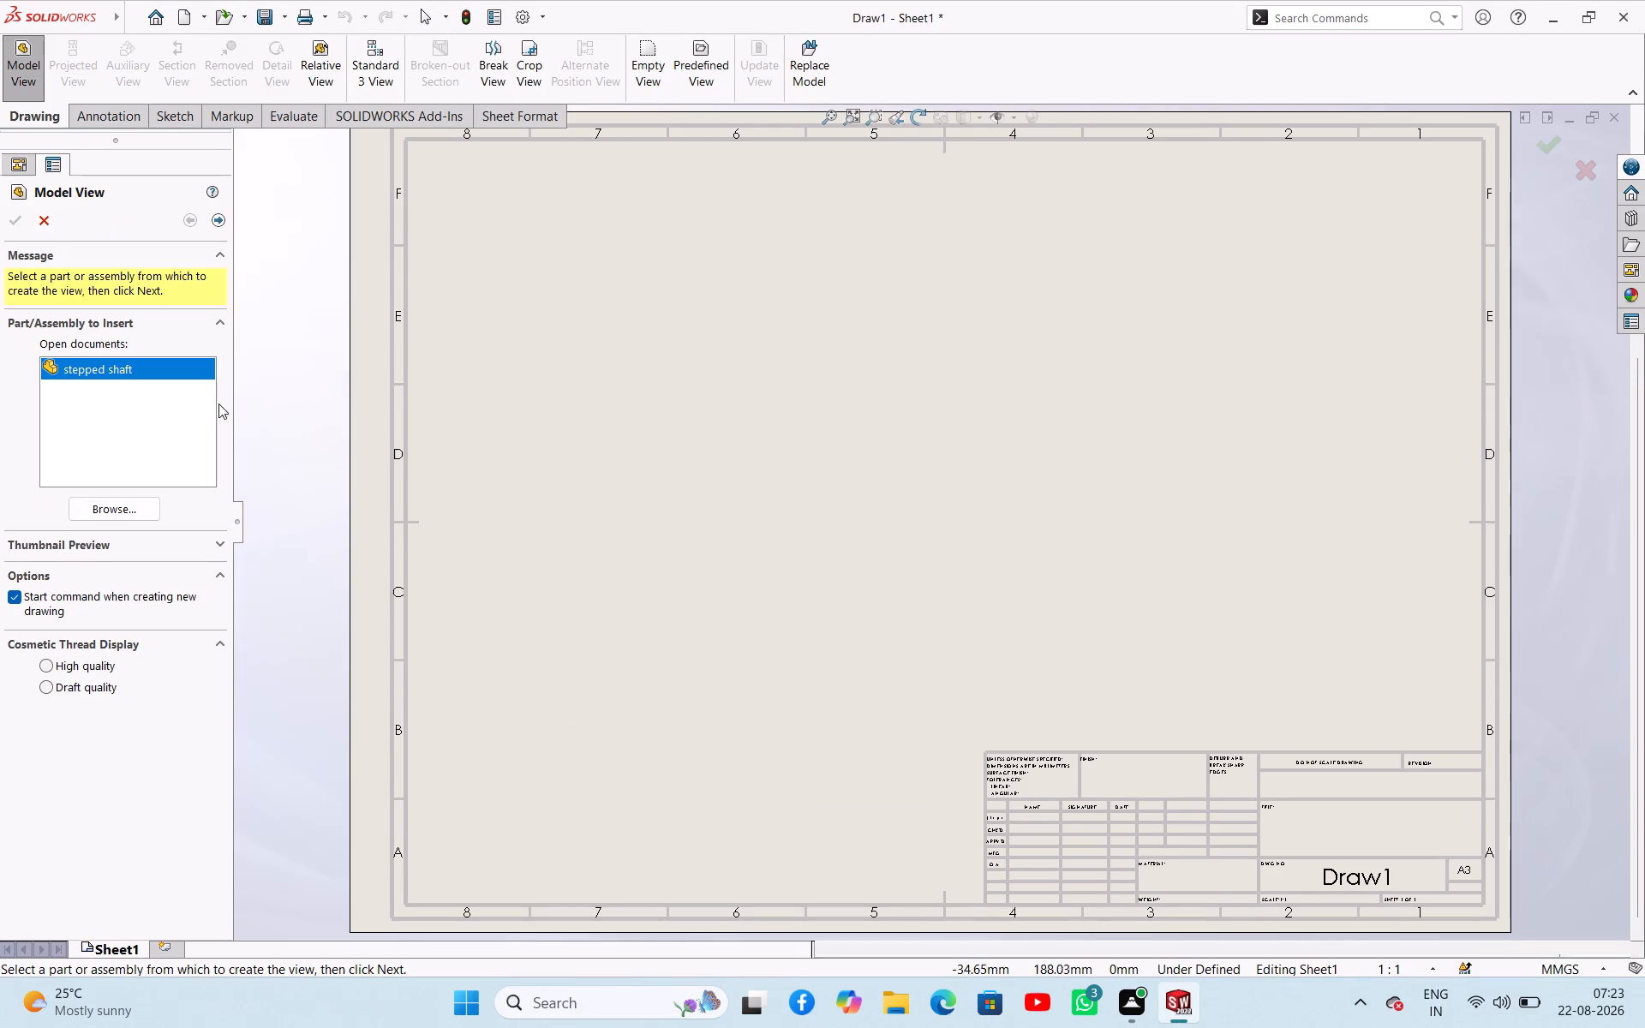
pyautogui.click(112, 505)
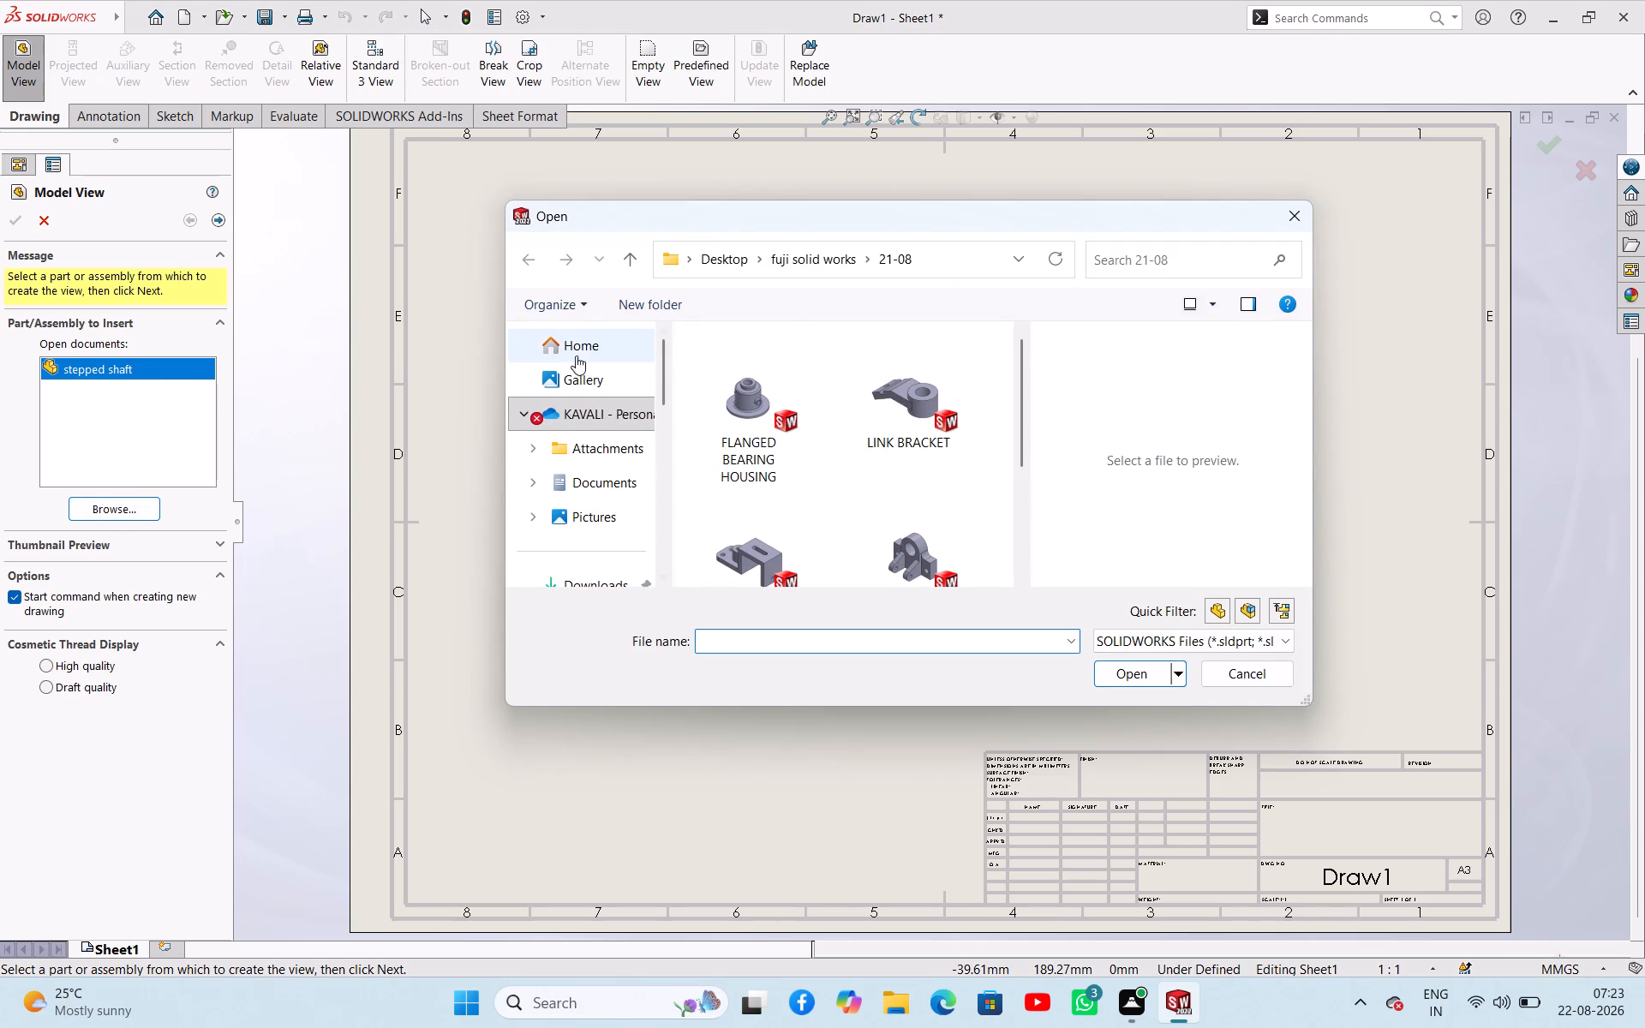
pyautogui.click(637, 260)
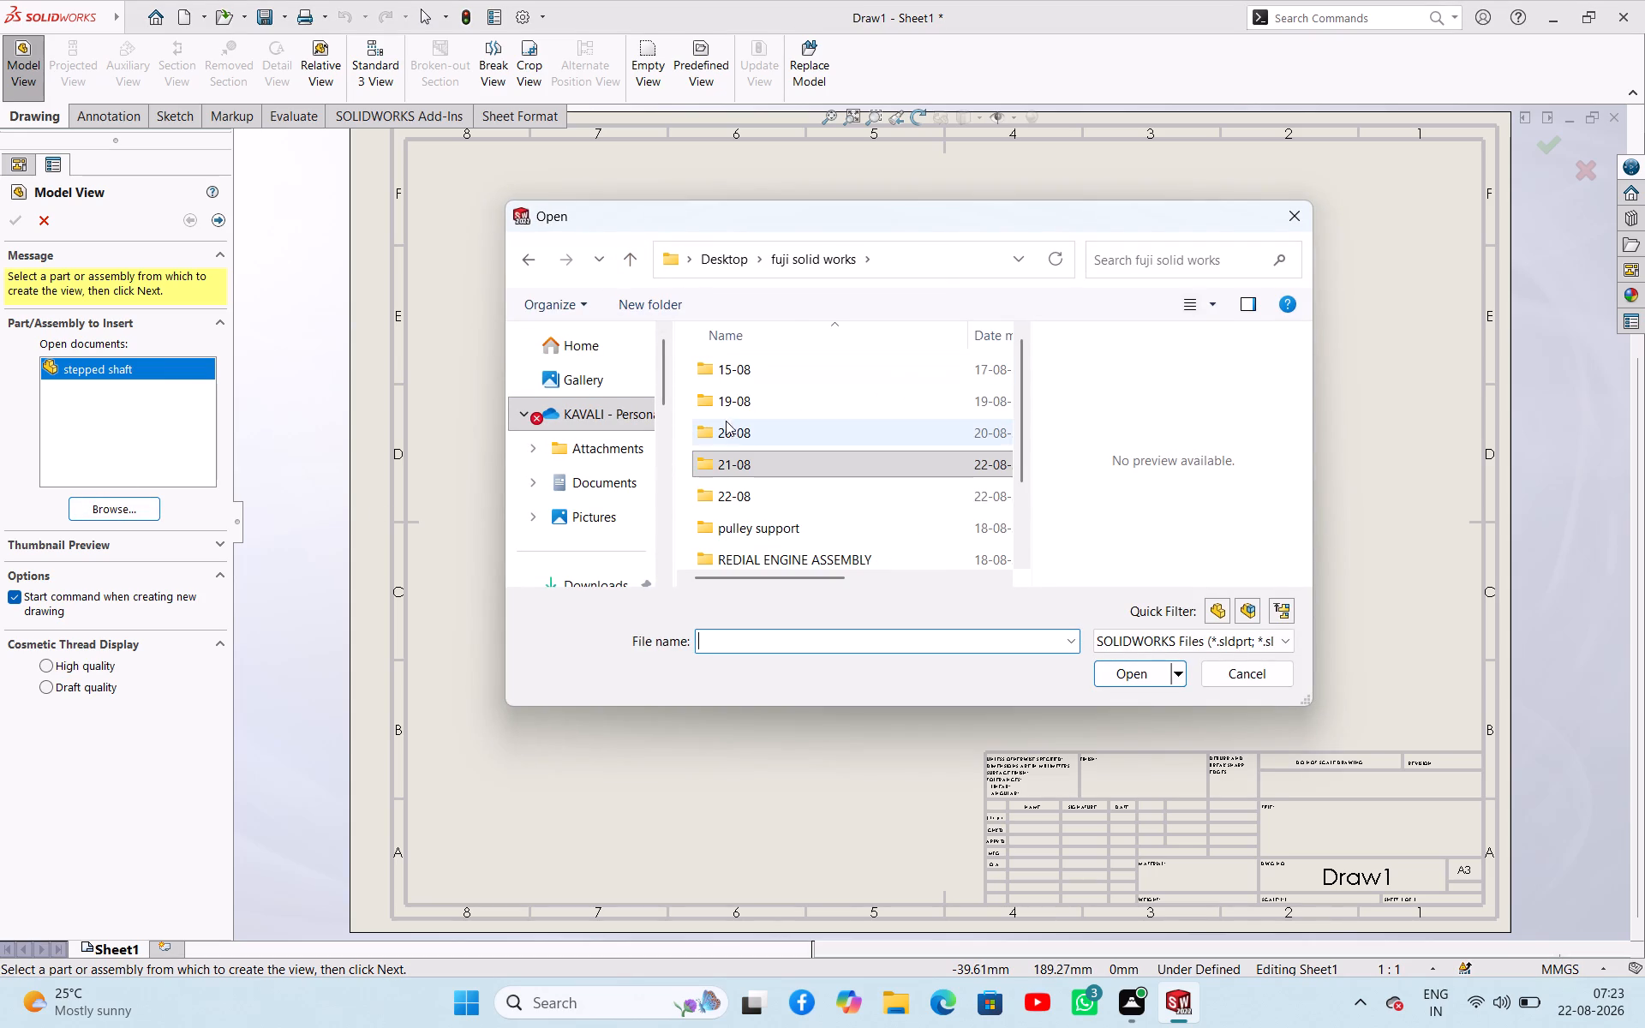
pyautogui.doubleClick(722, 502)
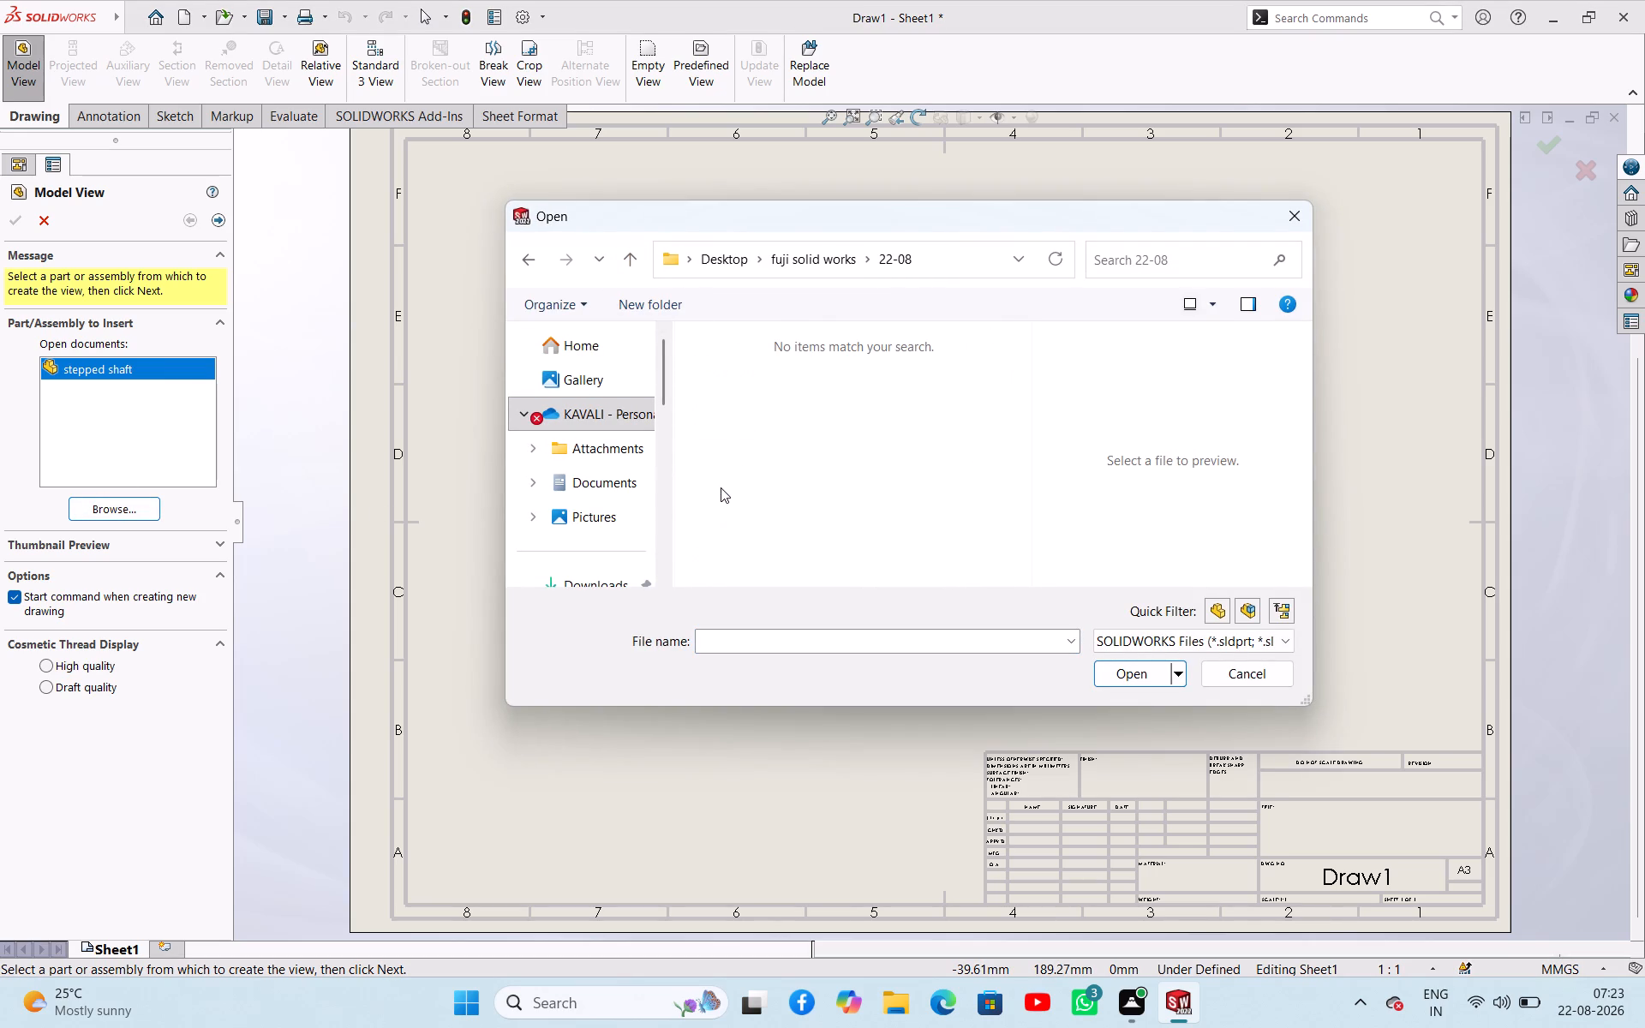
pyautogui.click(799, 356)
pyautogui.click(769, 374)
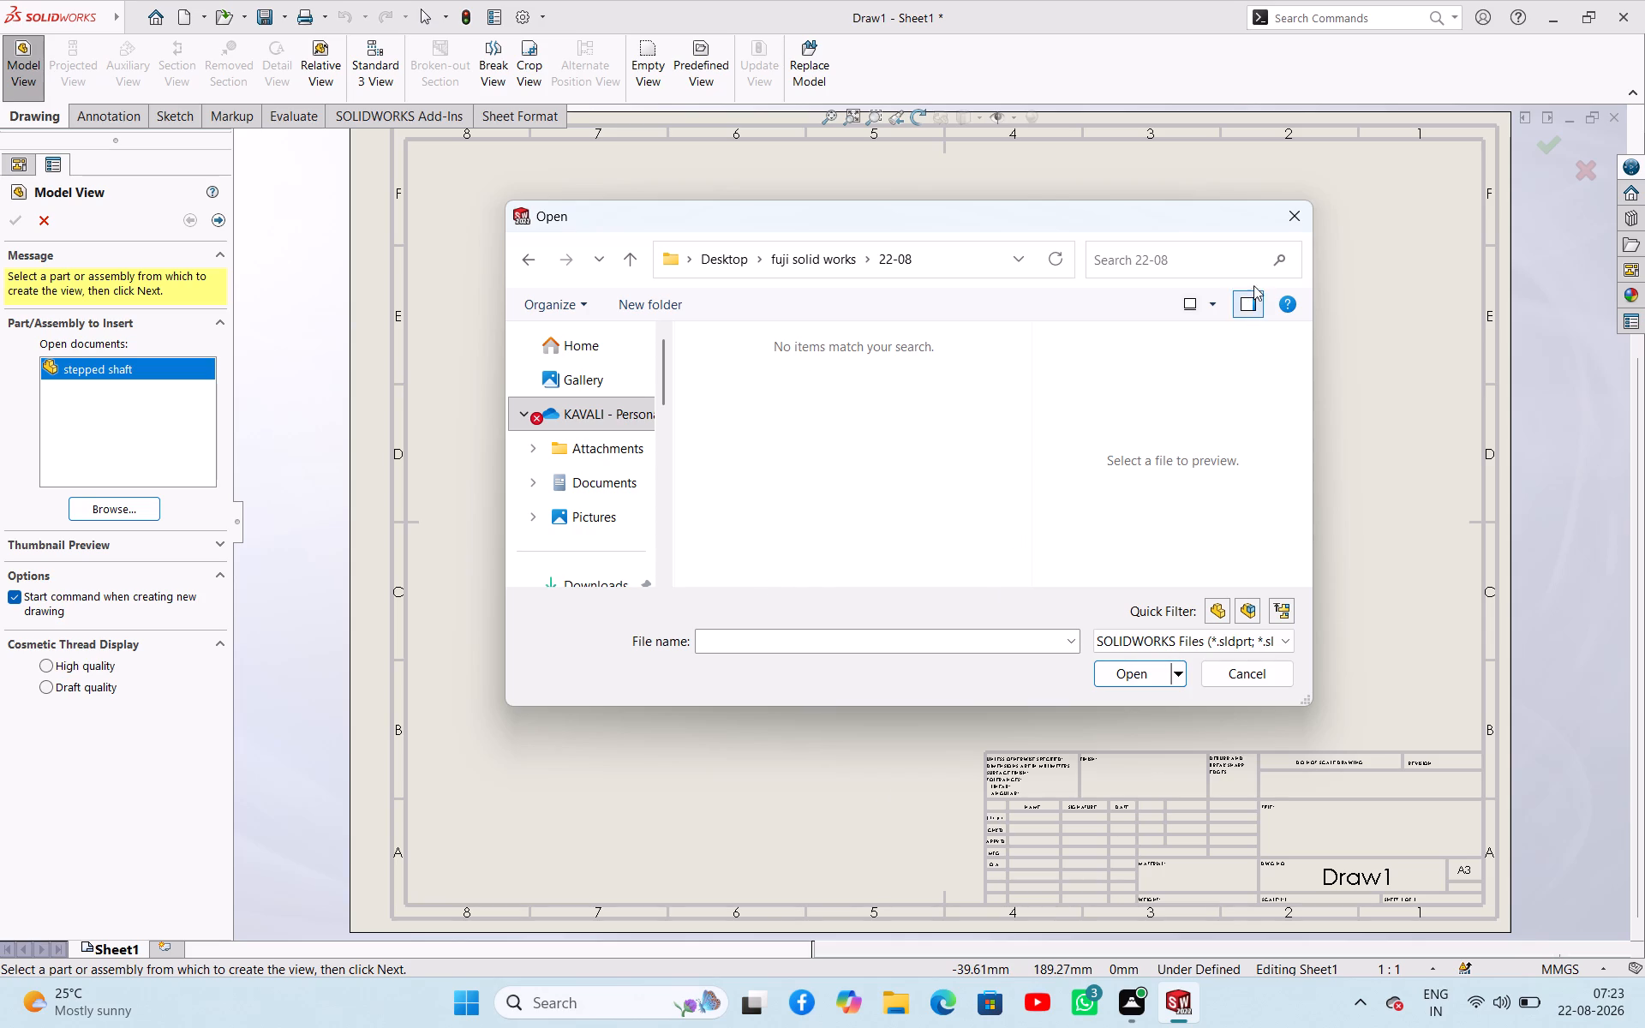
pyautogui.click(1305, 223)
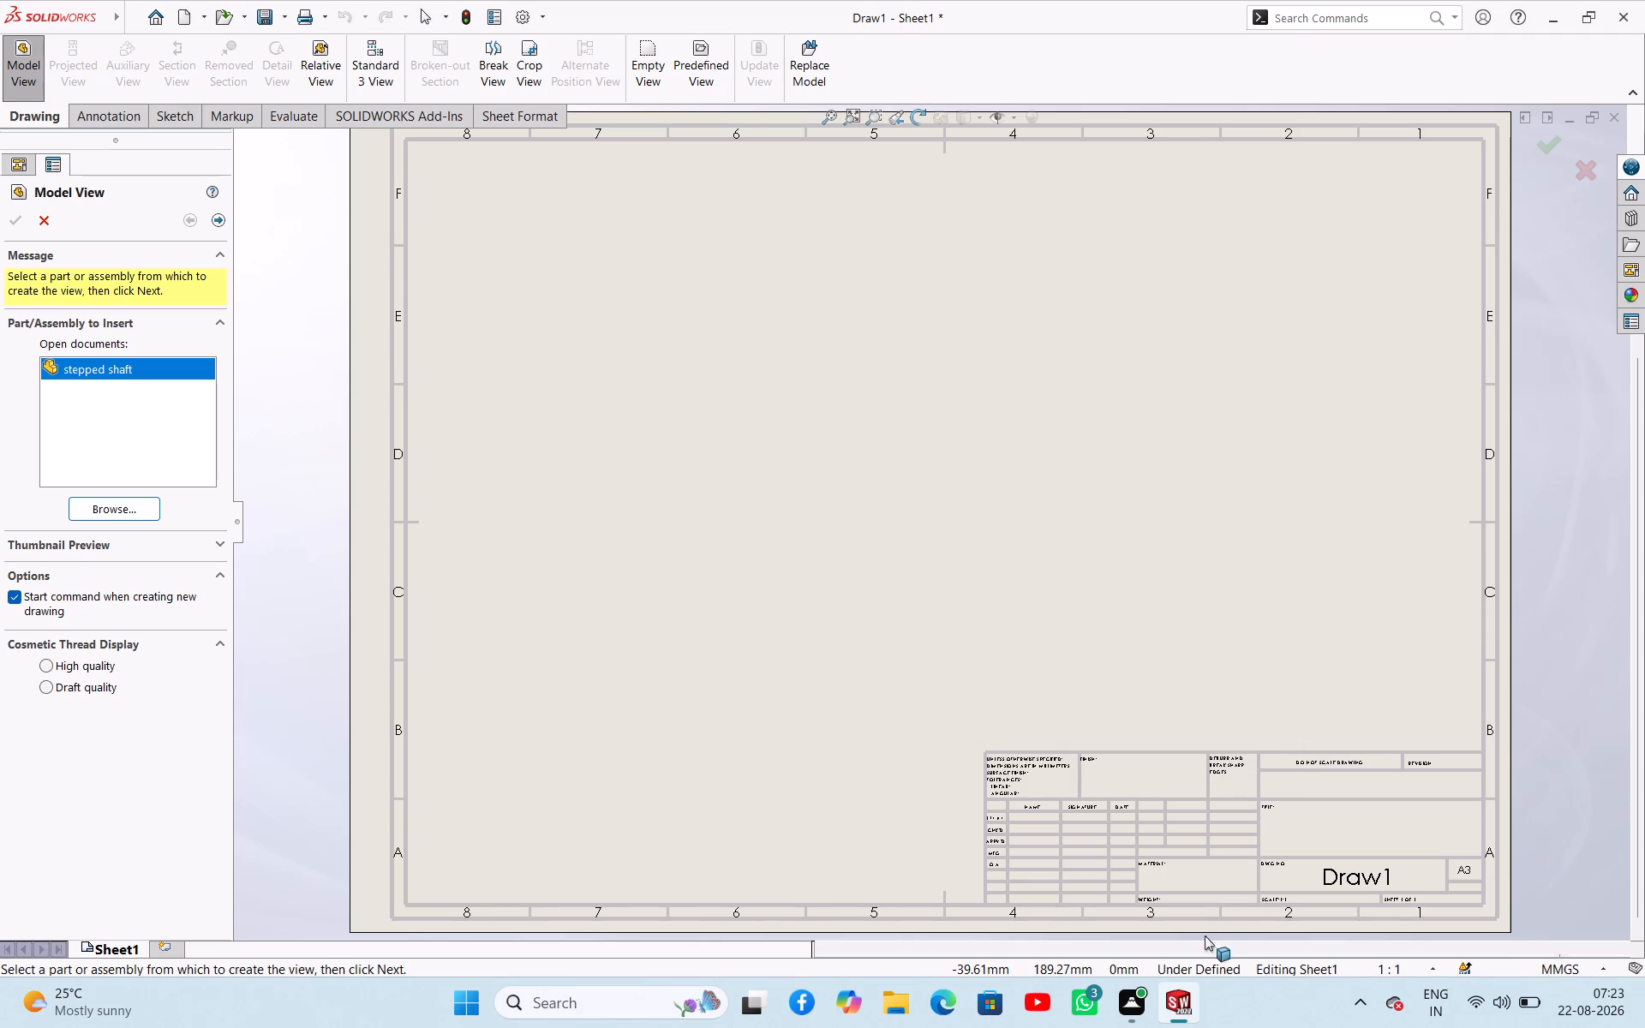
# Switch from the drawing back to the stepped shaft part and save it again.
pyautogui.click(1052, 868)
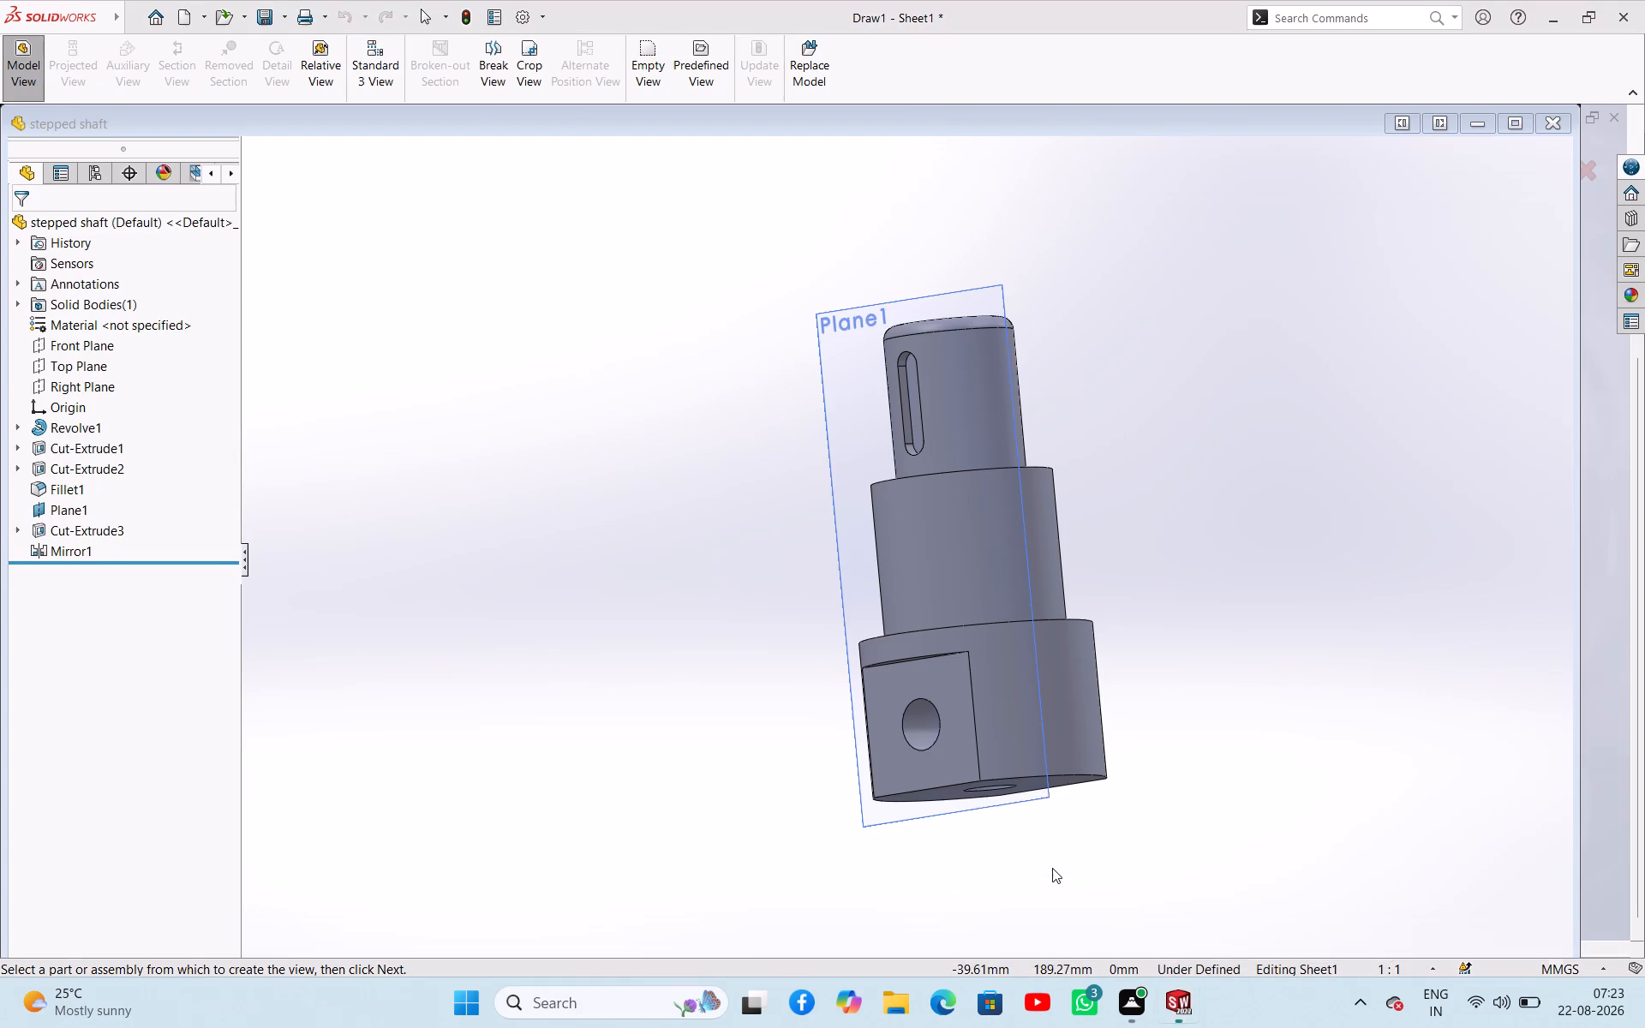
pyautogui.click(549, 496)
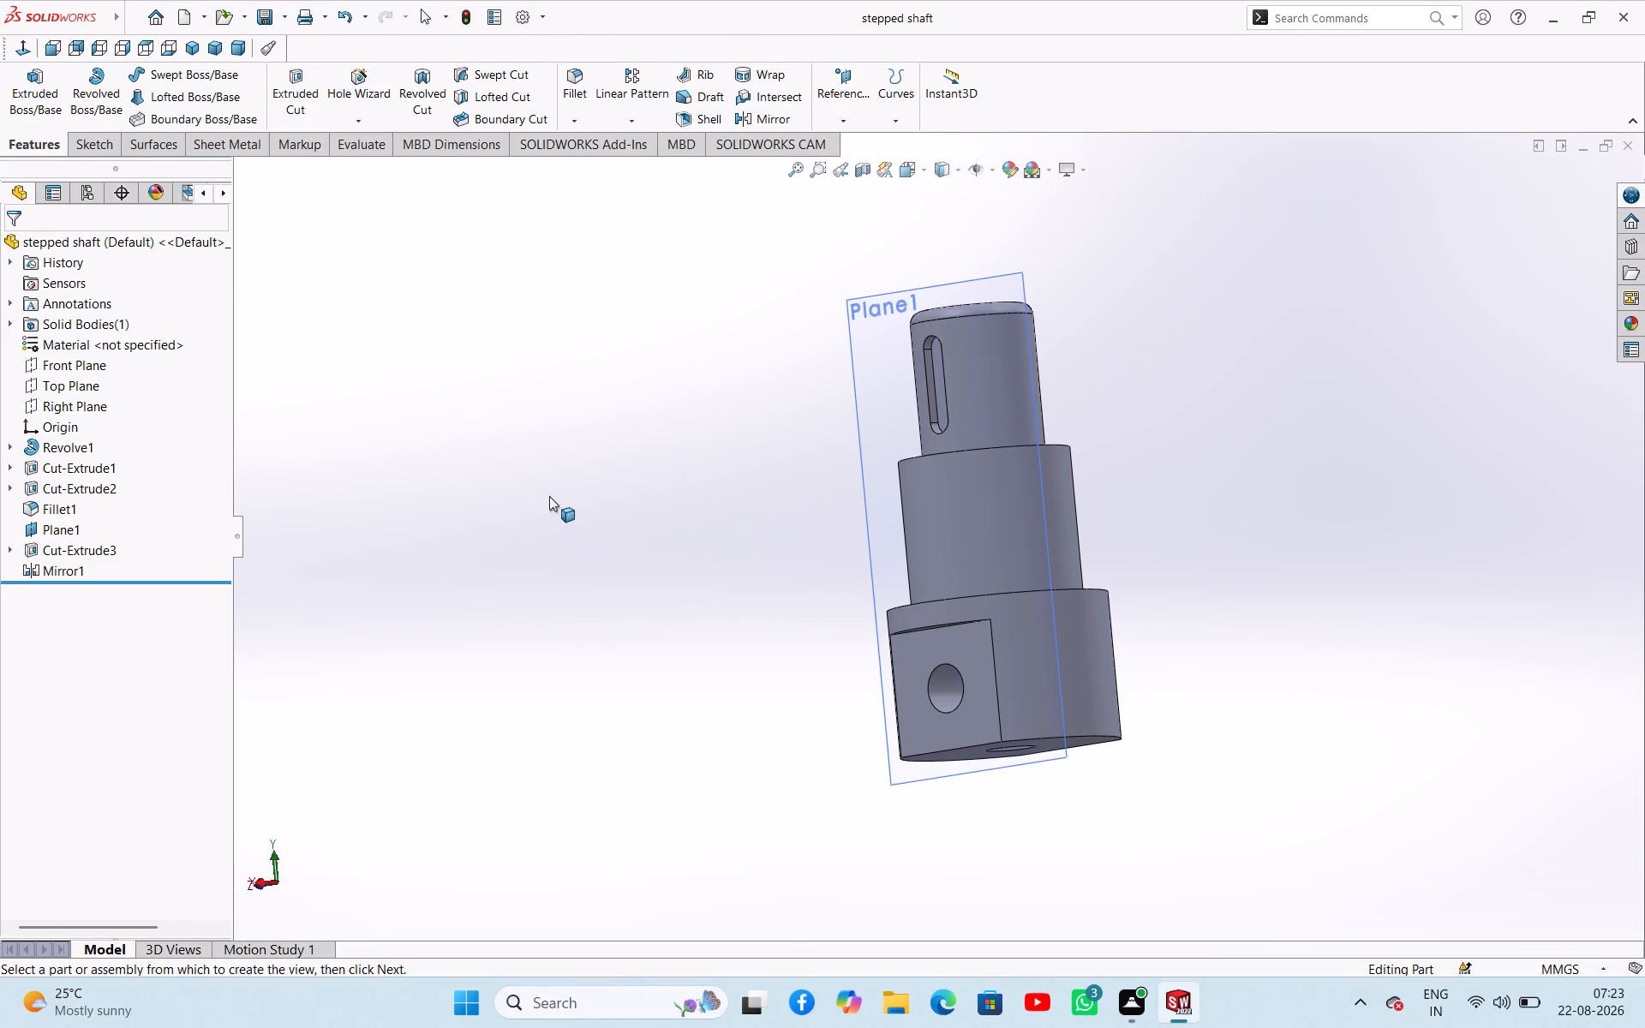
pyautogui.hotkey('ctrl', 's')
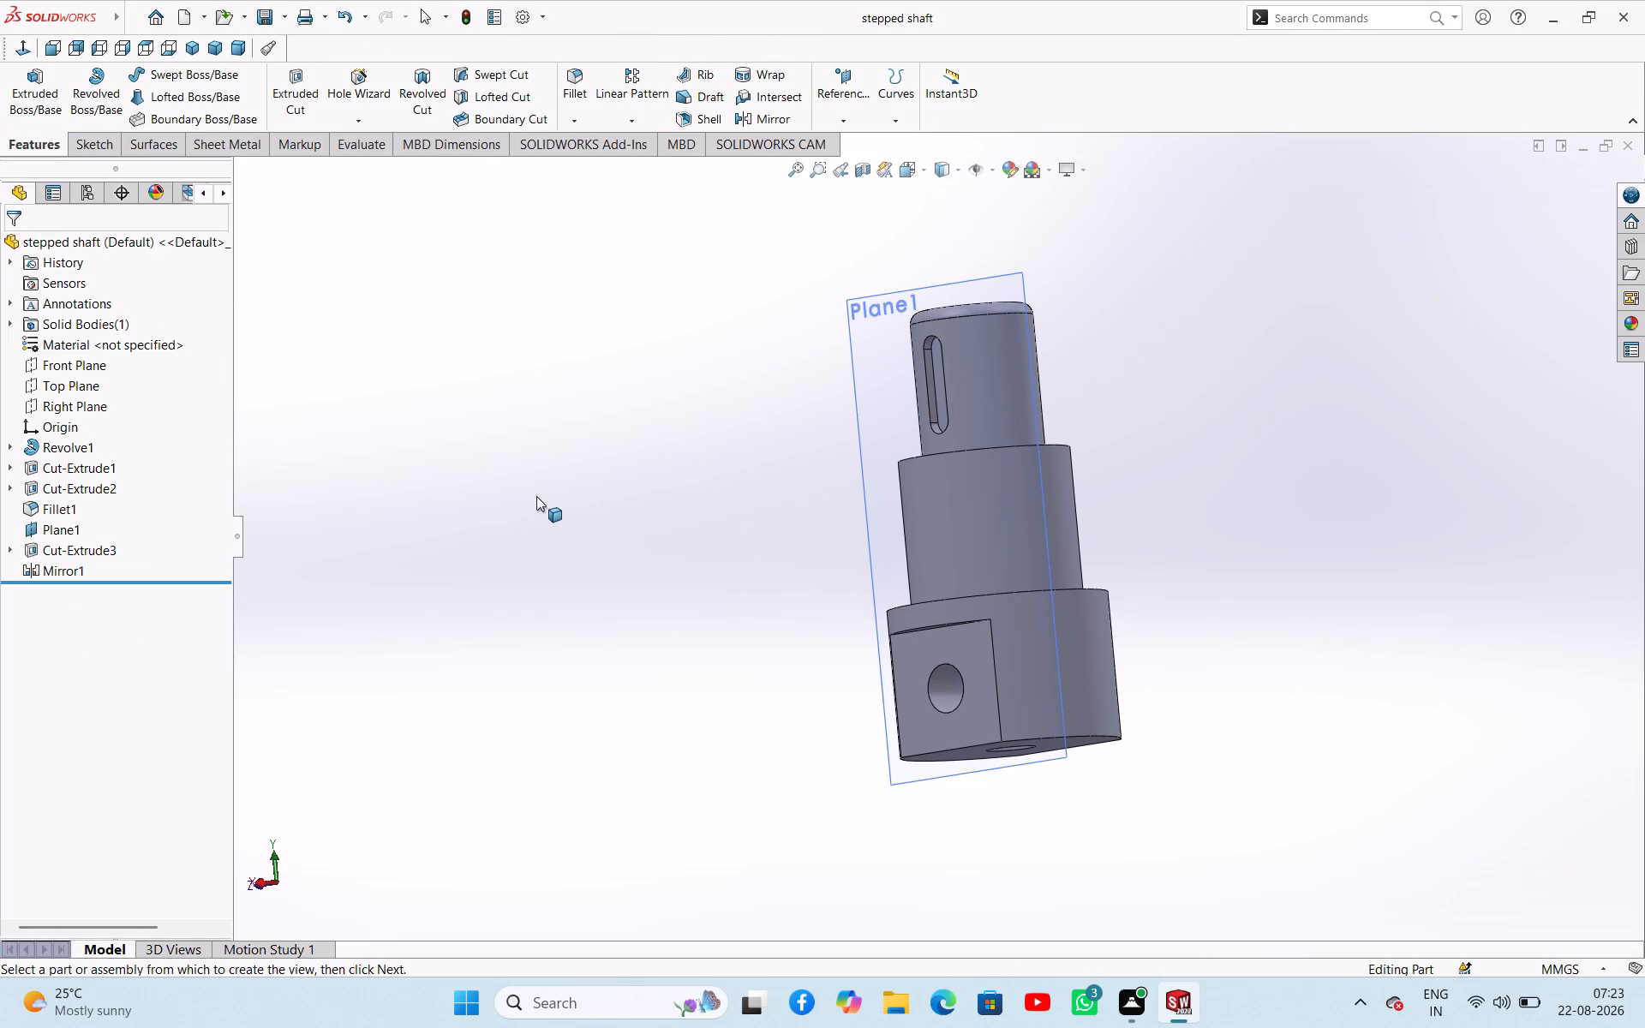
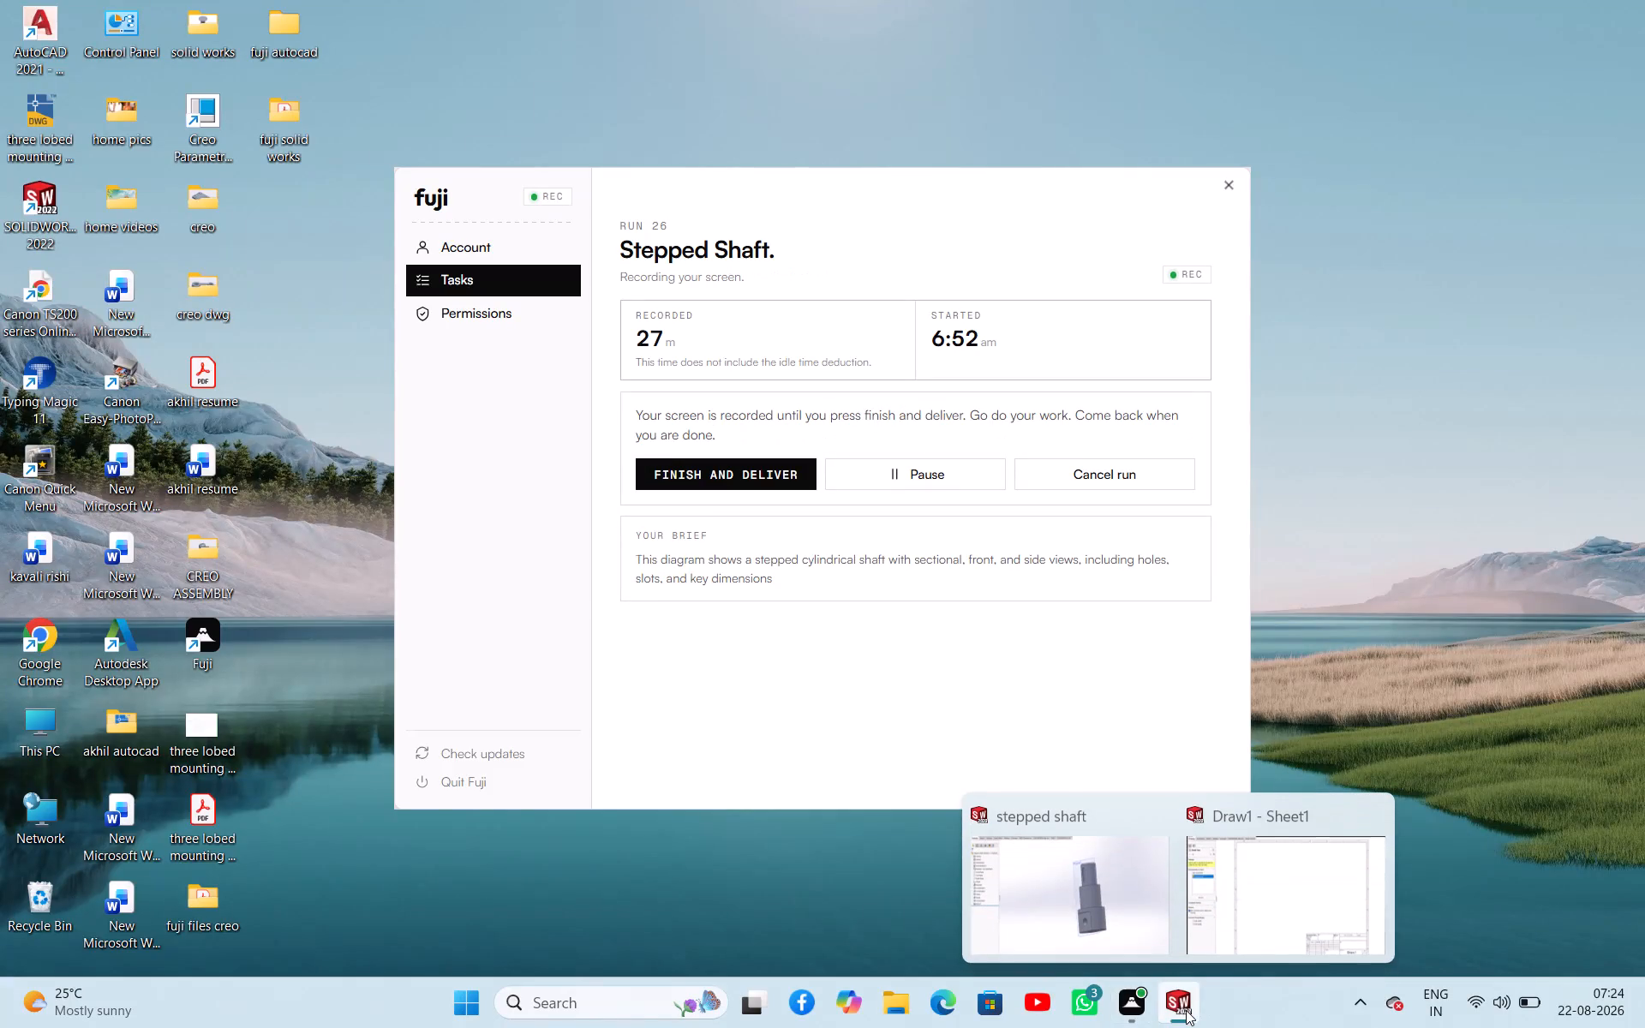
# Switch to the A3 drawing and place an isometric view of the stepped shaft part near the sheet's right border.
pyautogui.click(1267, 910)
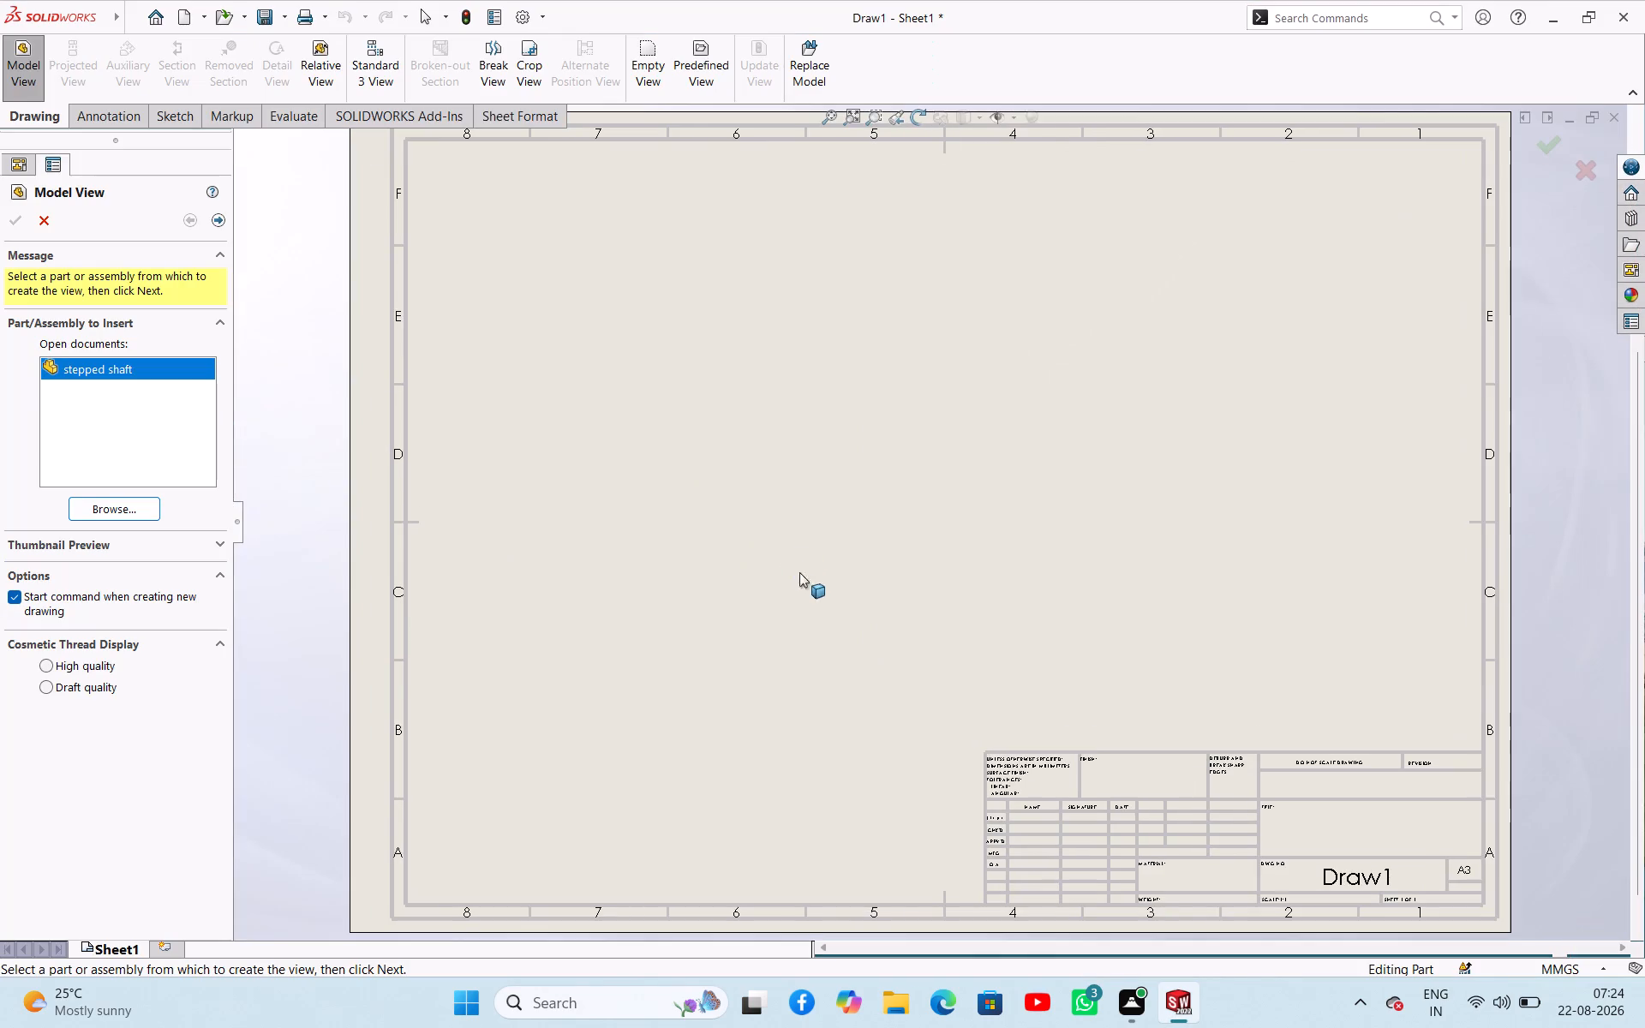
pyautogui.click(118, 508)
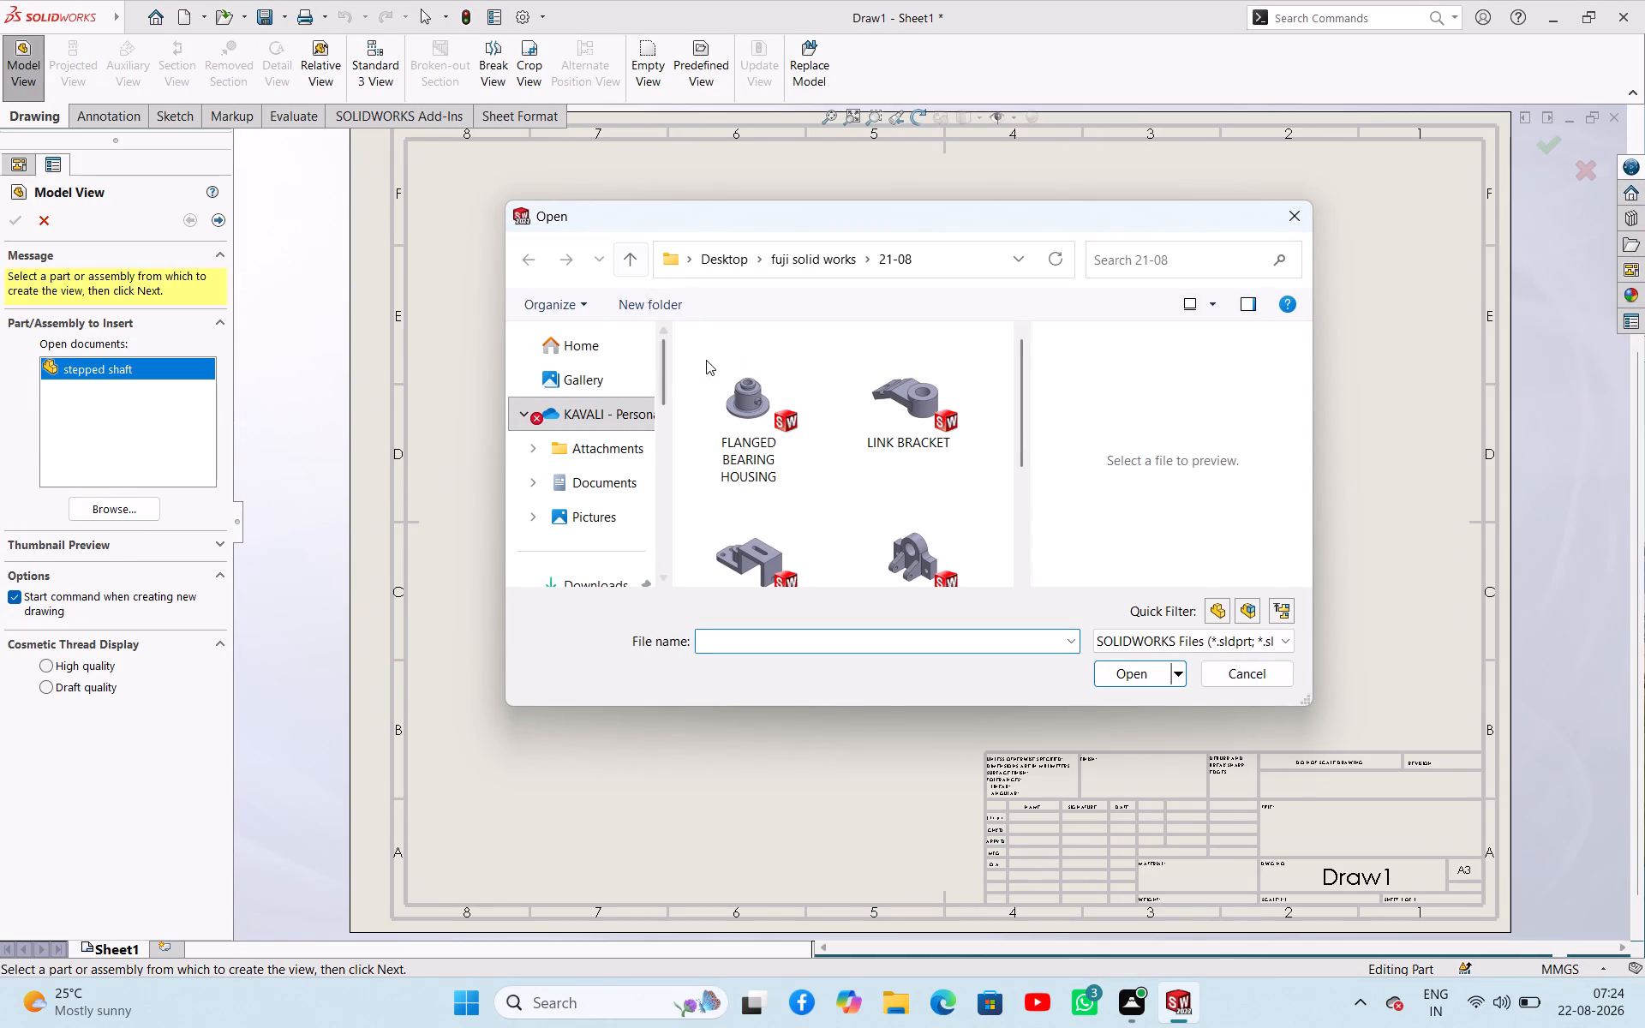
pyautogui.scroll(-2, 782, 468)
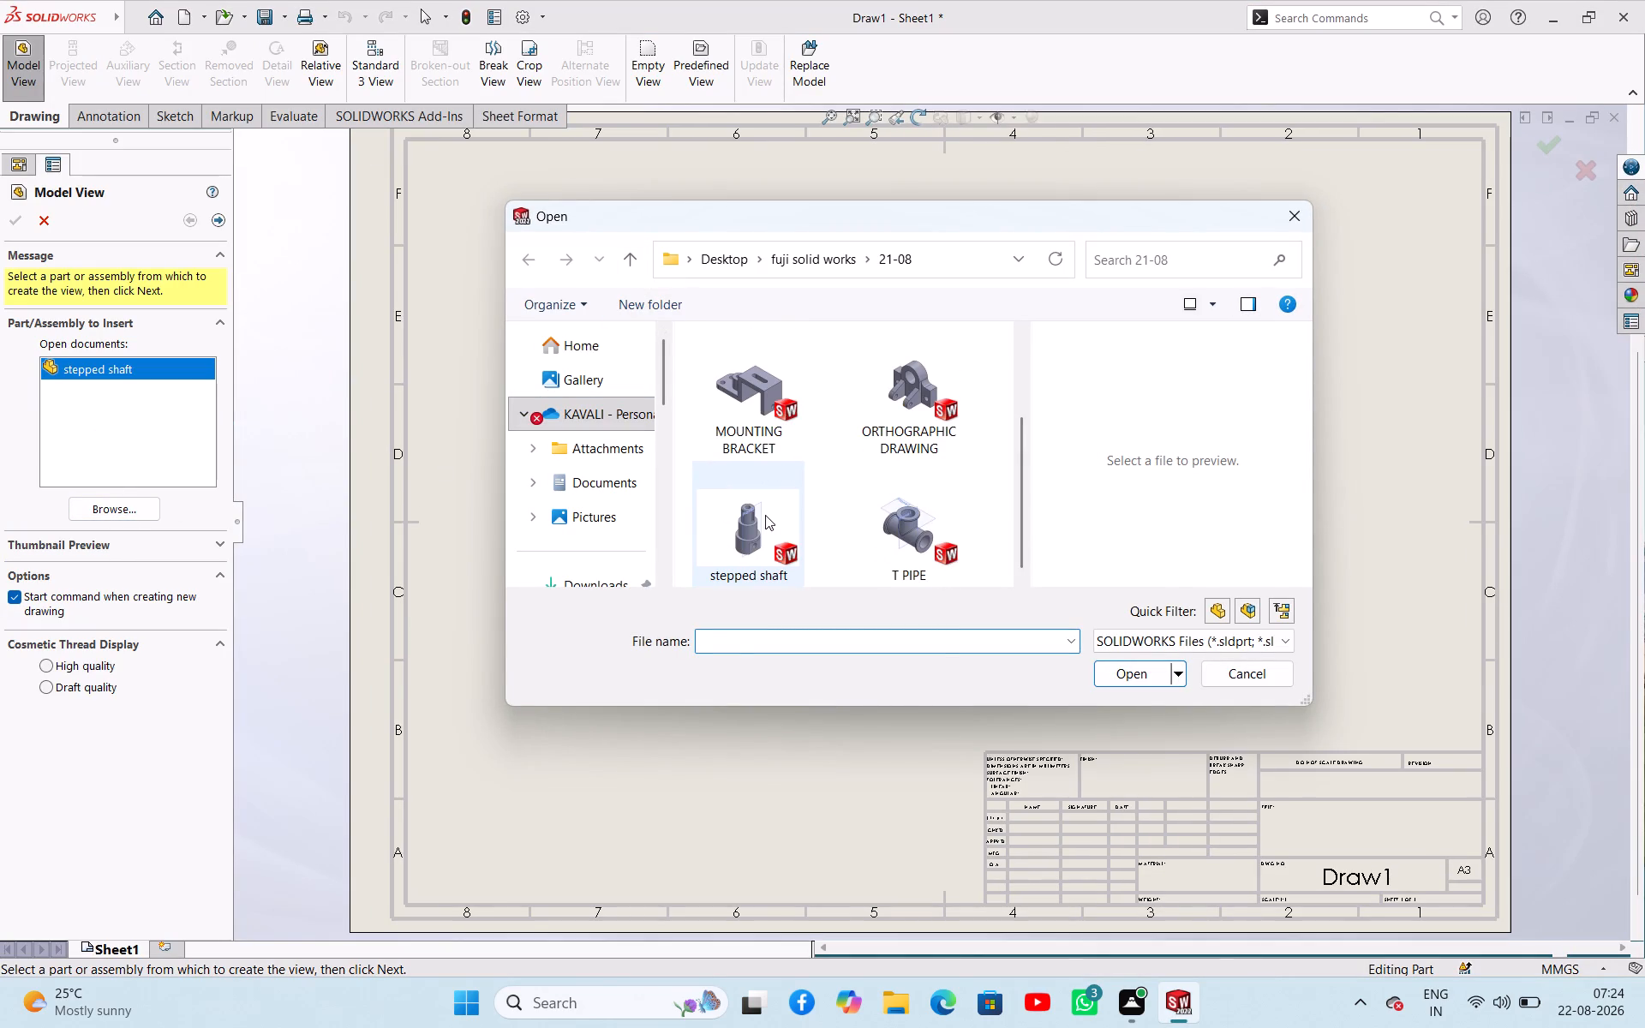
pyautogui.click(743, 532)
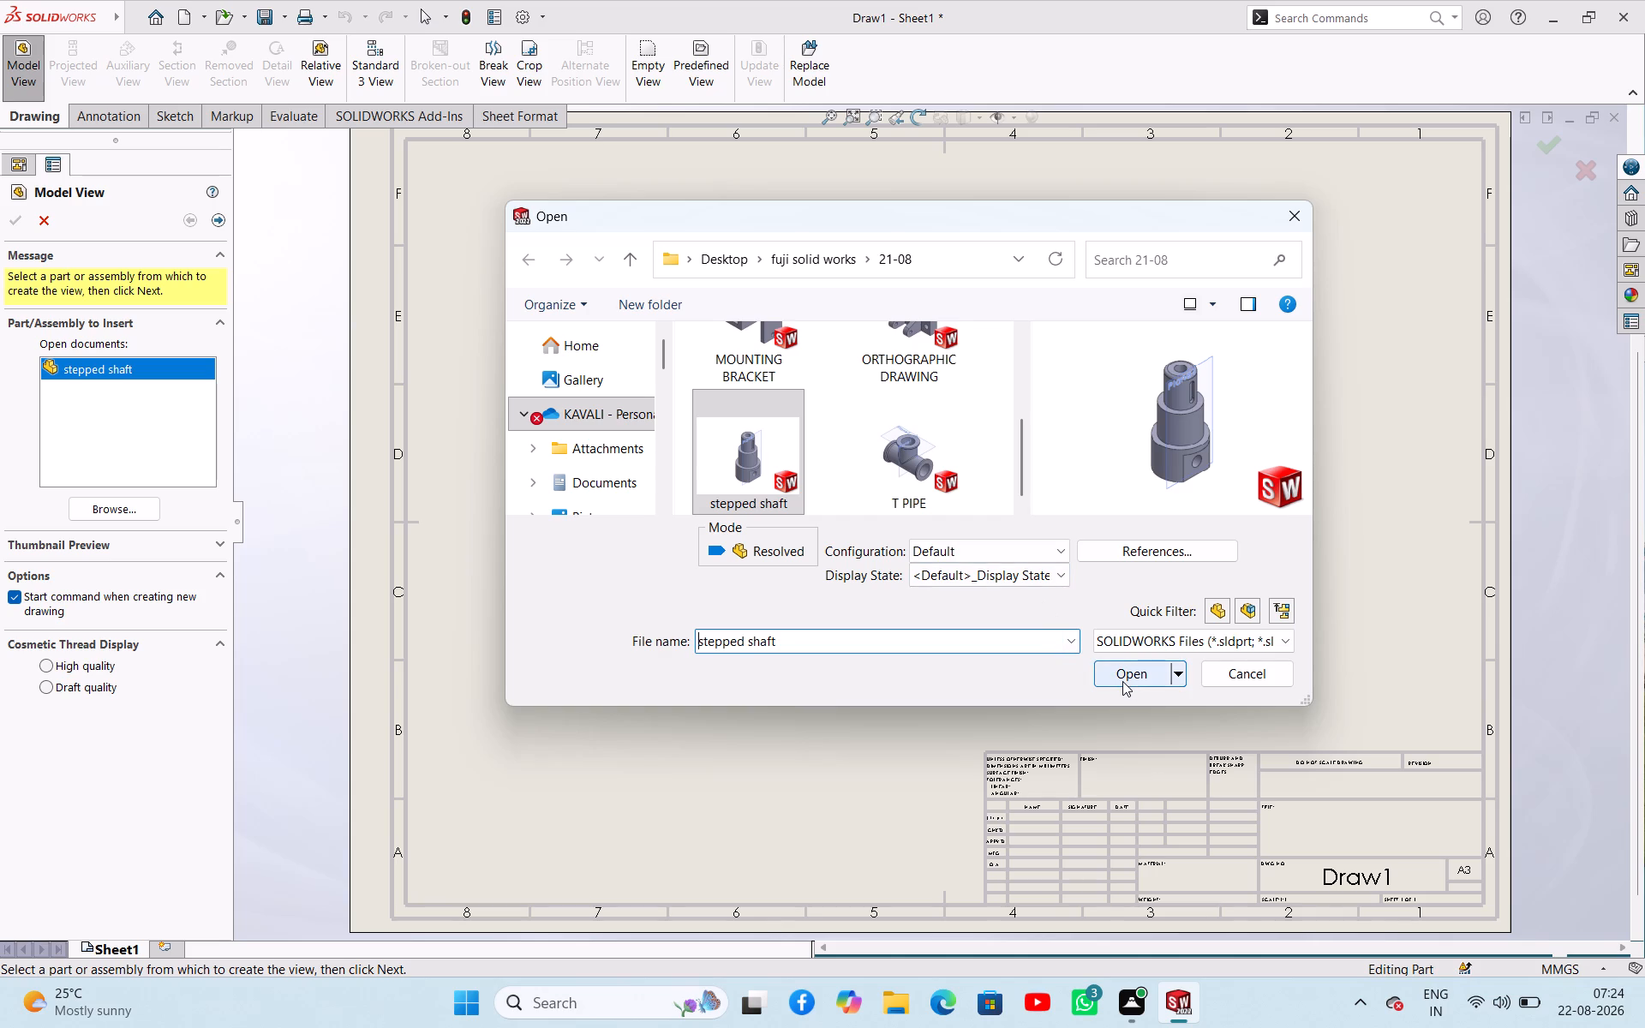
pyautogui.click(1122, 681)
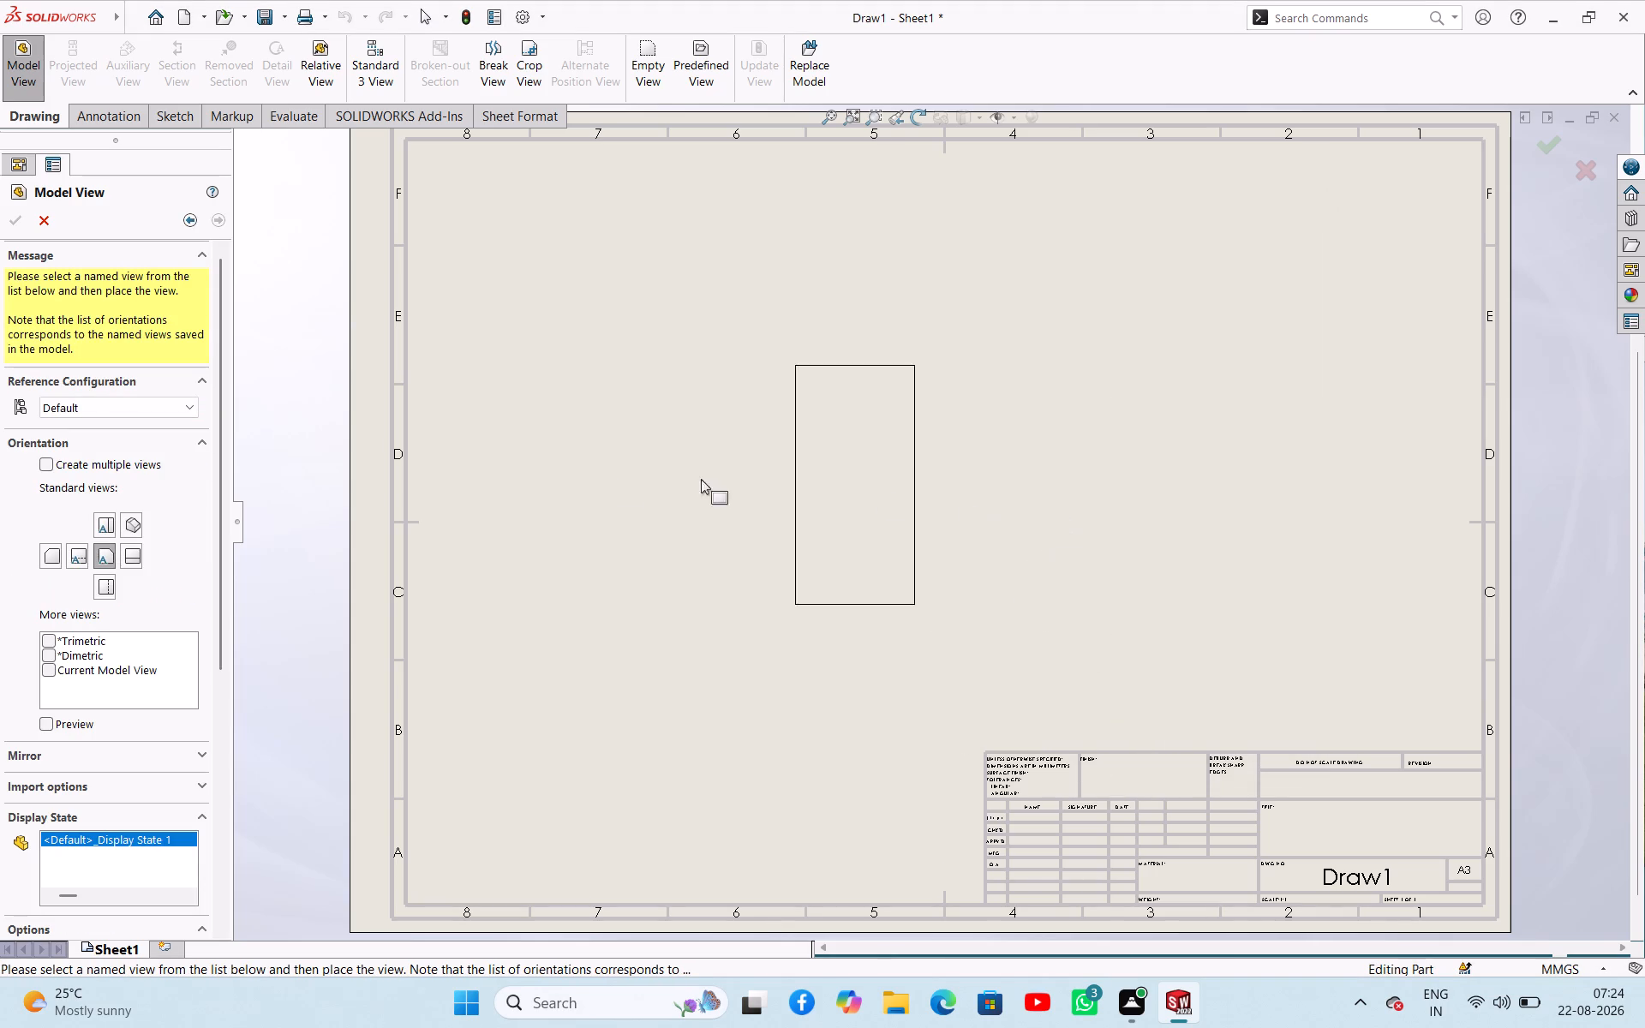
pyautogui.click(135, 523)
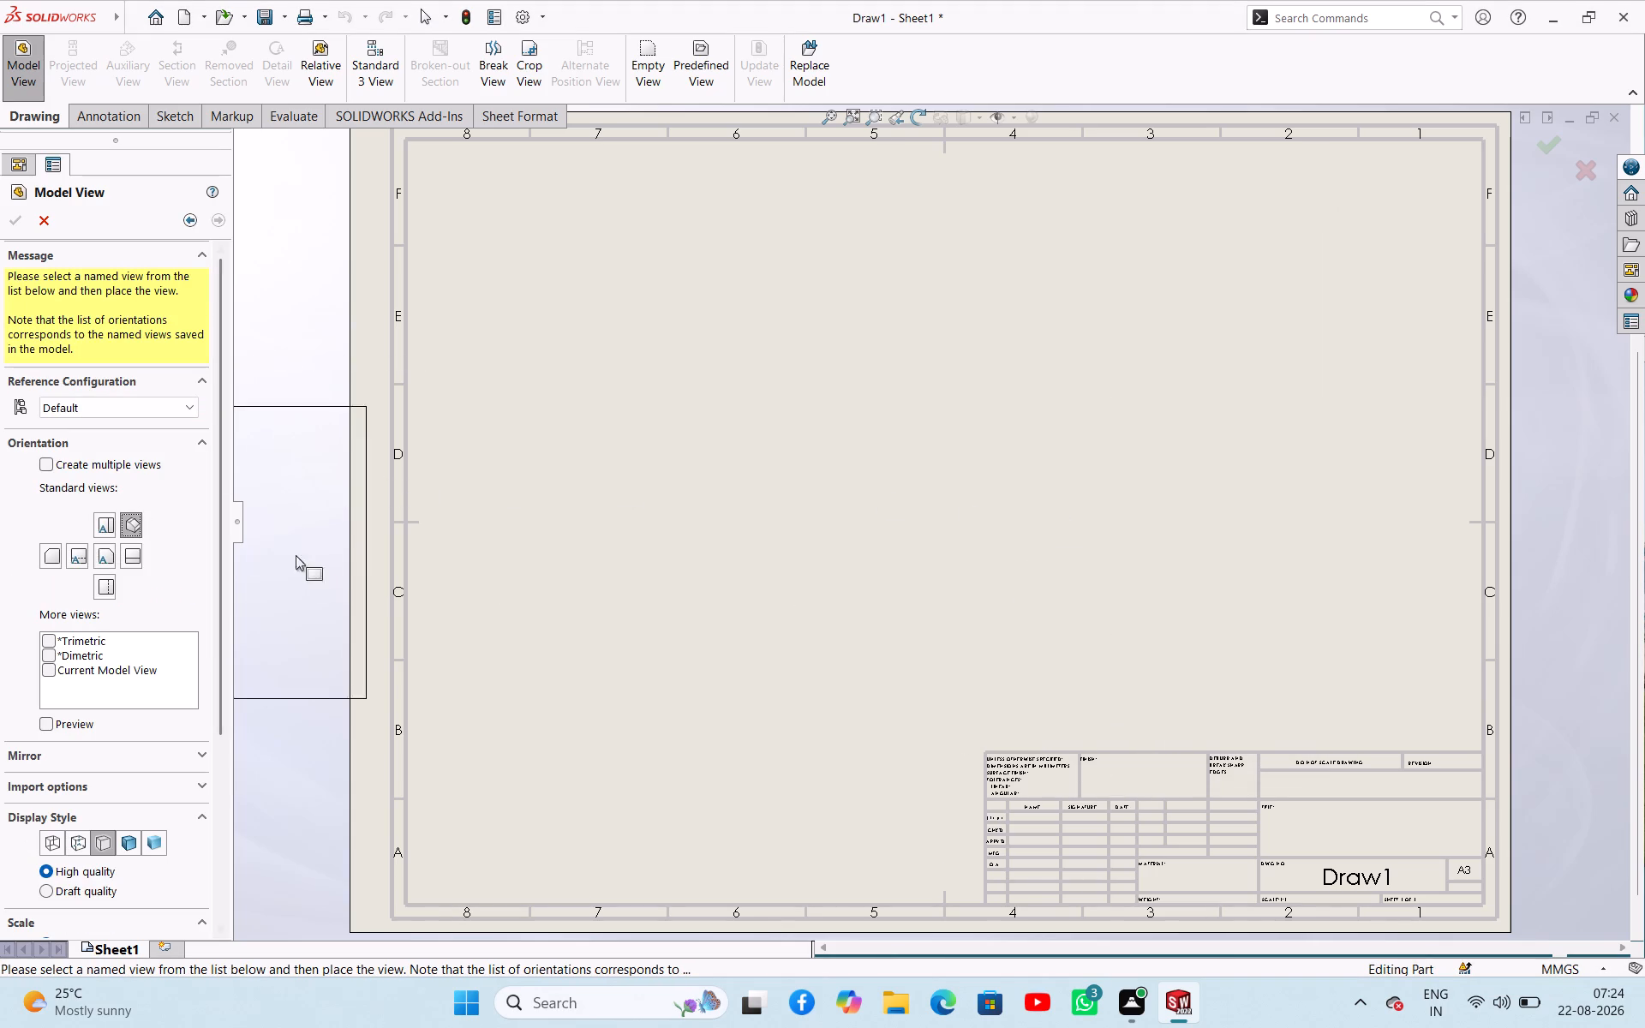
pyautogui.click(1301, 445)
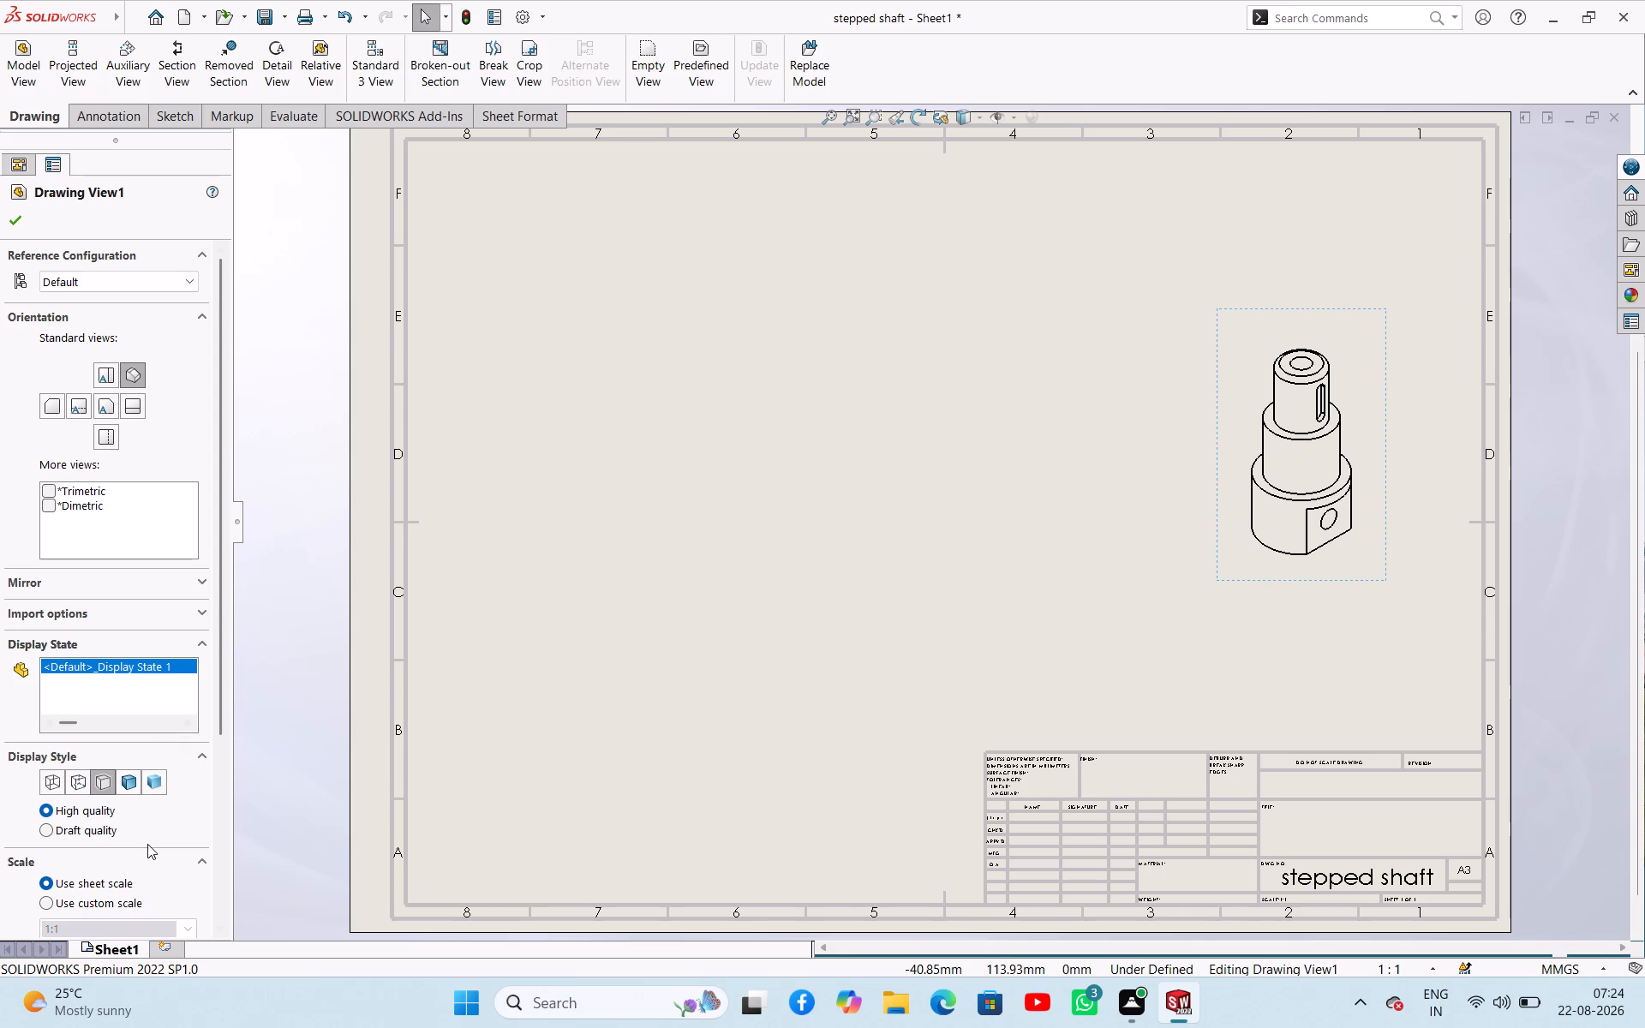
# Give the isometric view a custom scale of 2:1 and the Shaded display style.
pyautogui.scroll(-1, 154, 857)
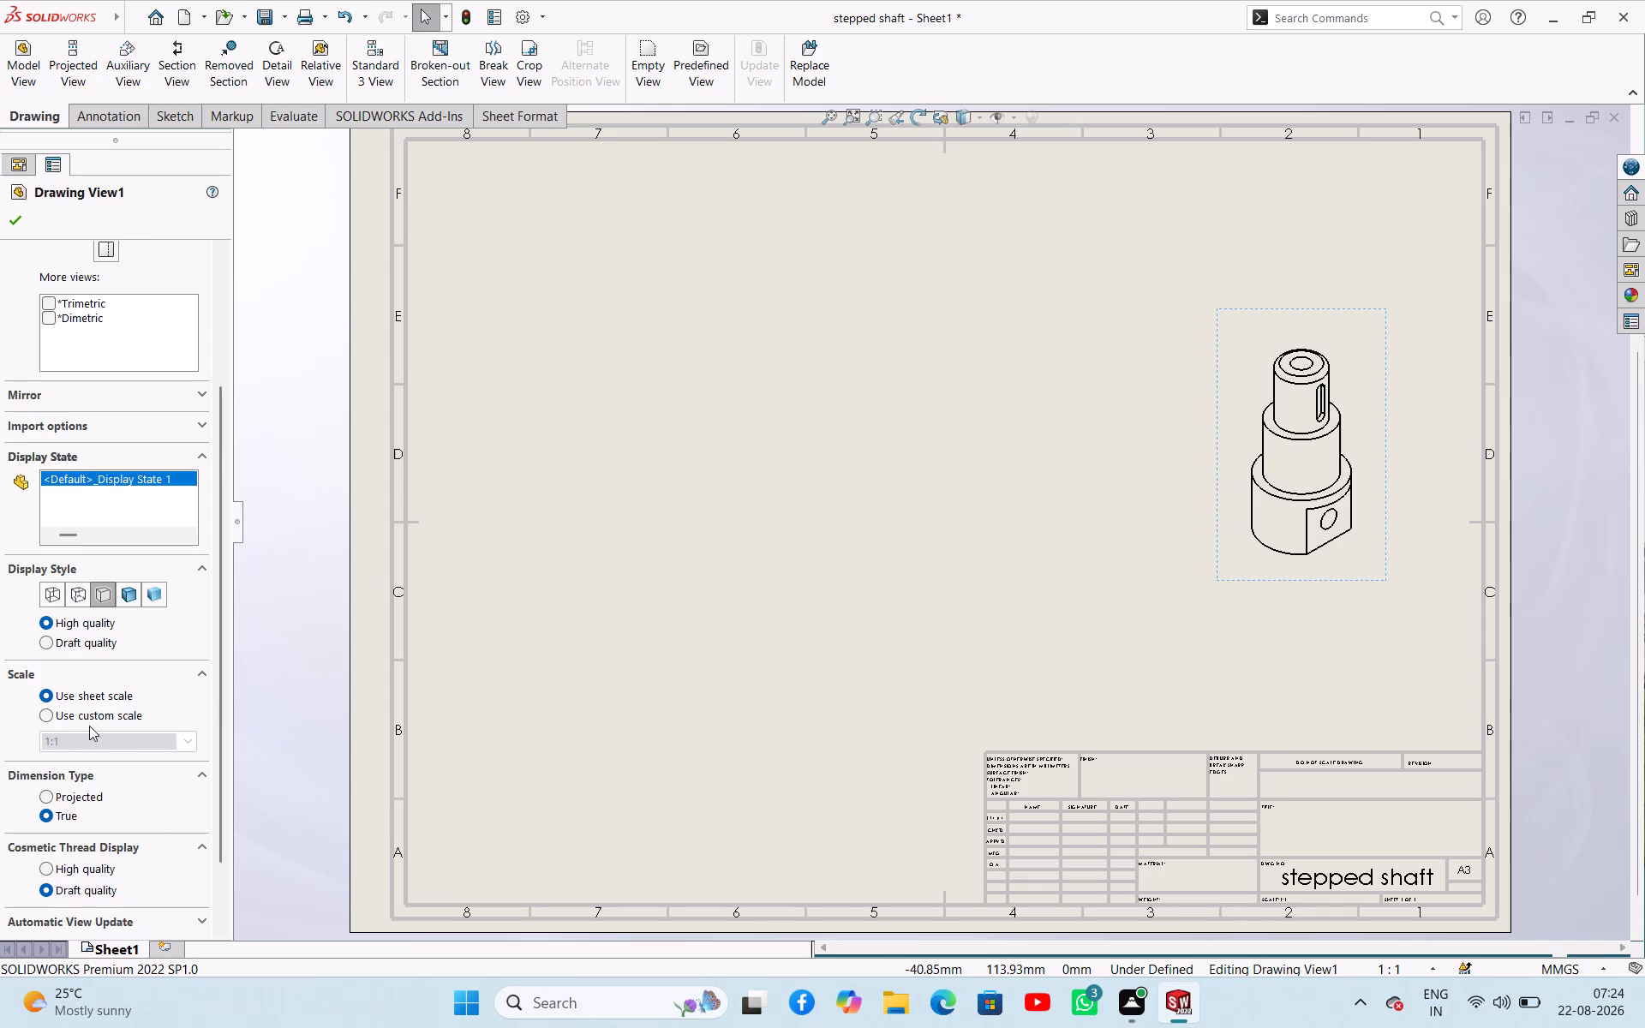
pyautogui.click(82, 718)
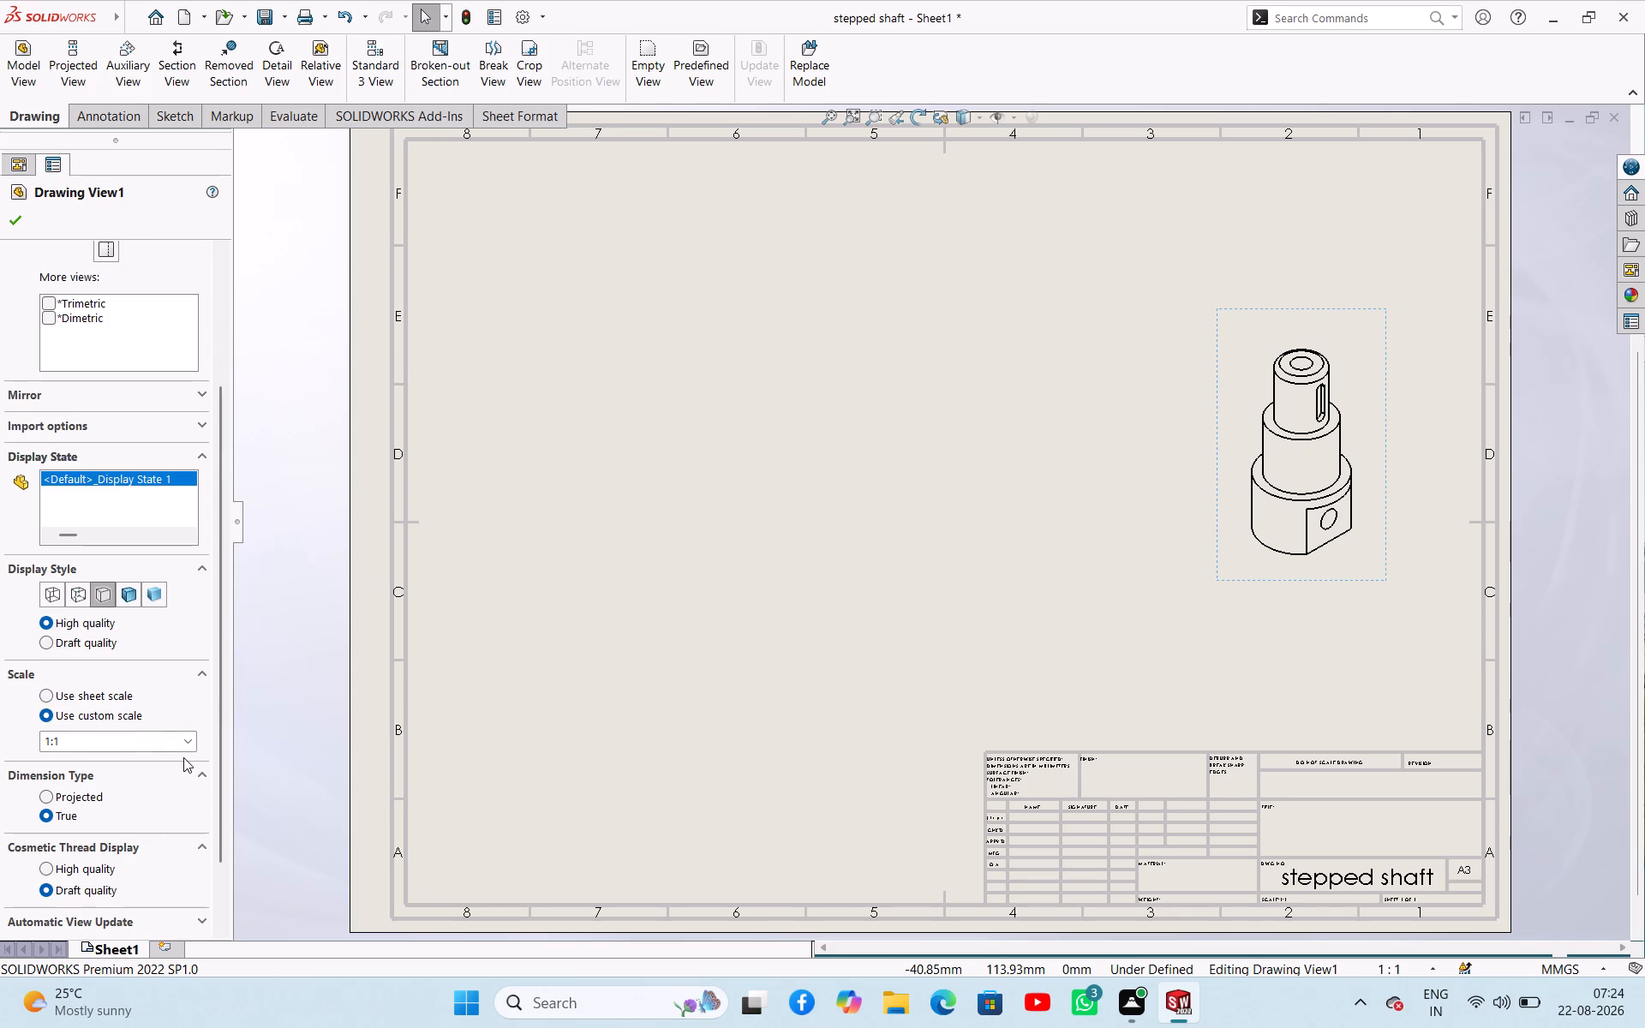
pyautogui.click(189, 739)
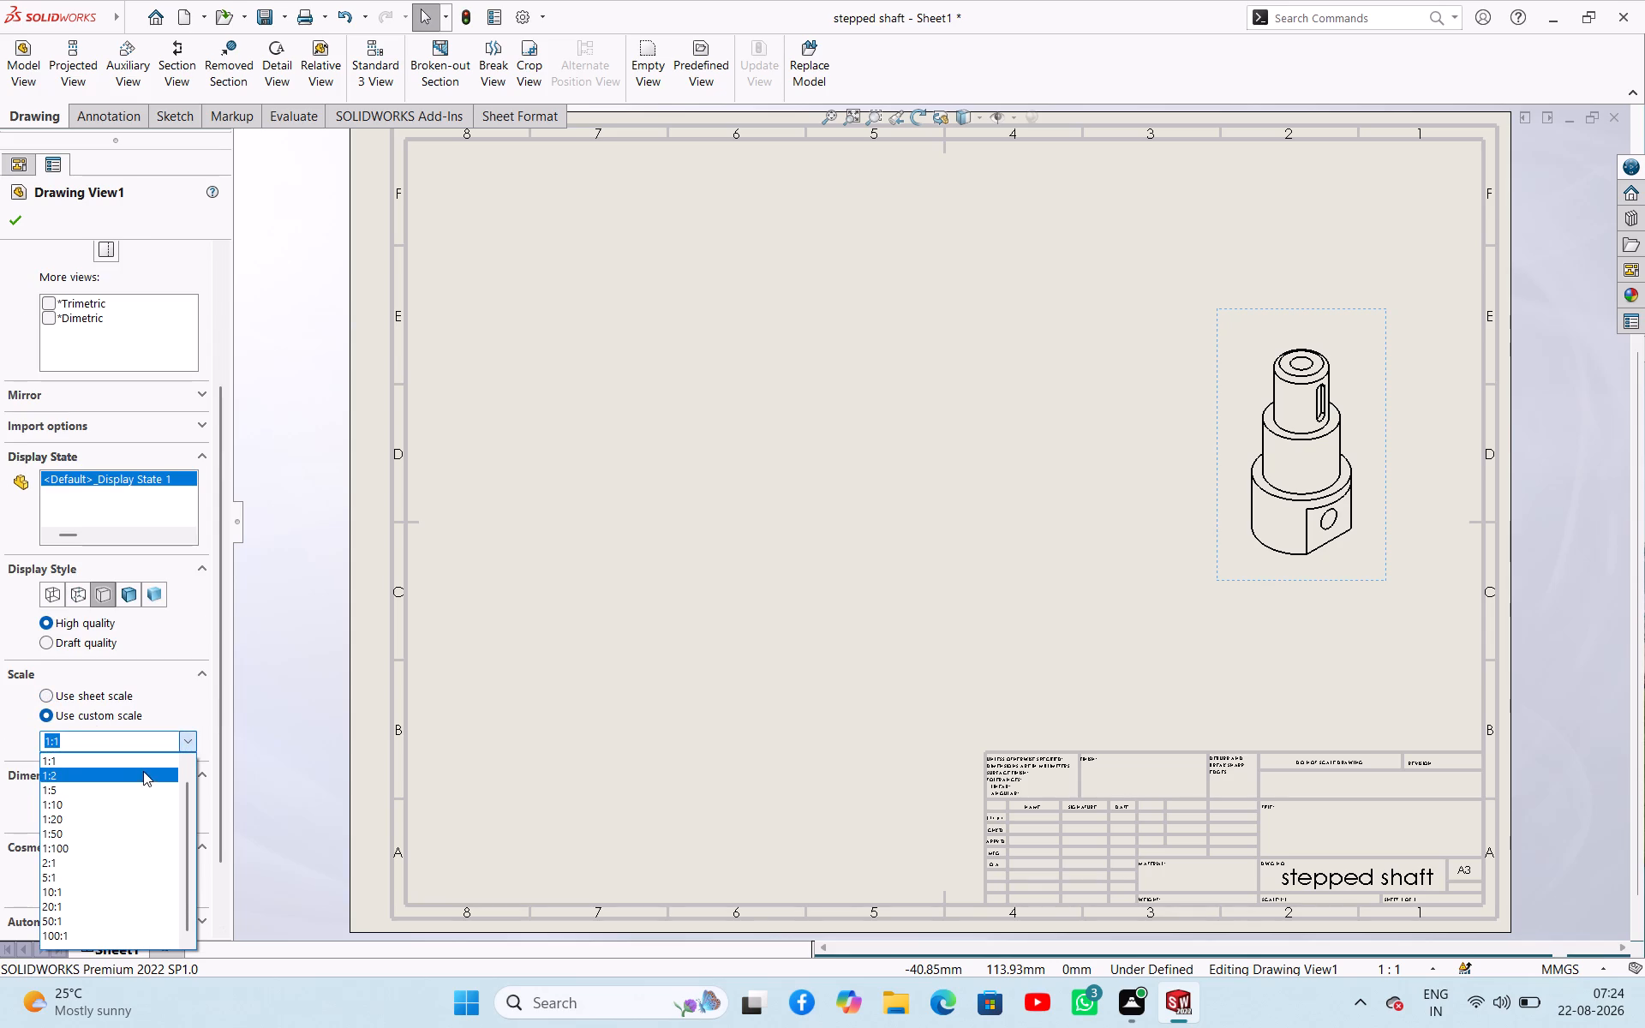
pyautogui.click(143, 775)
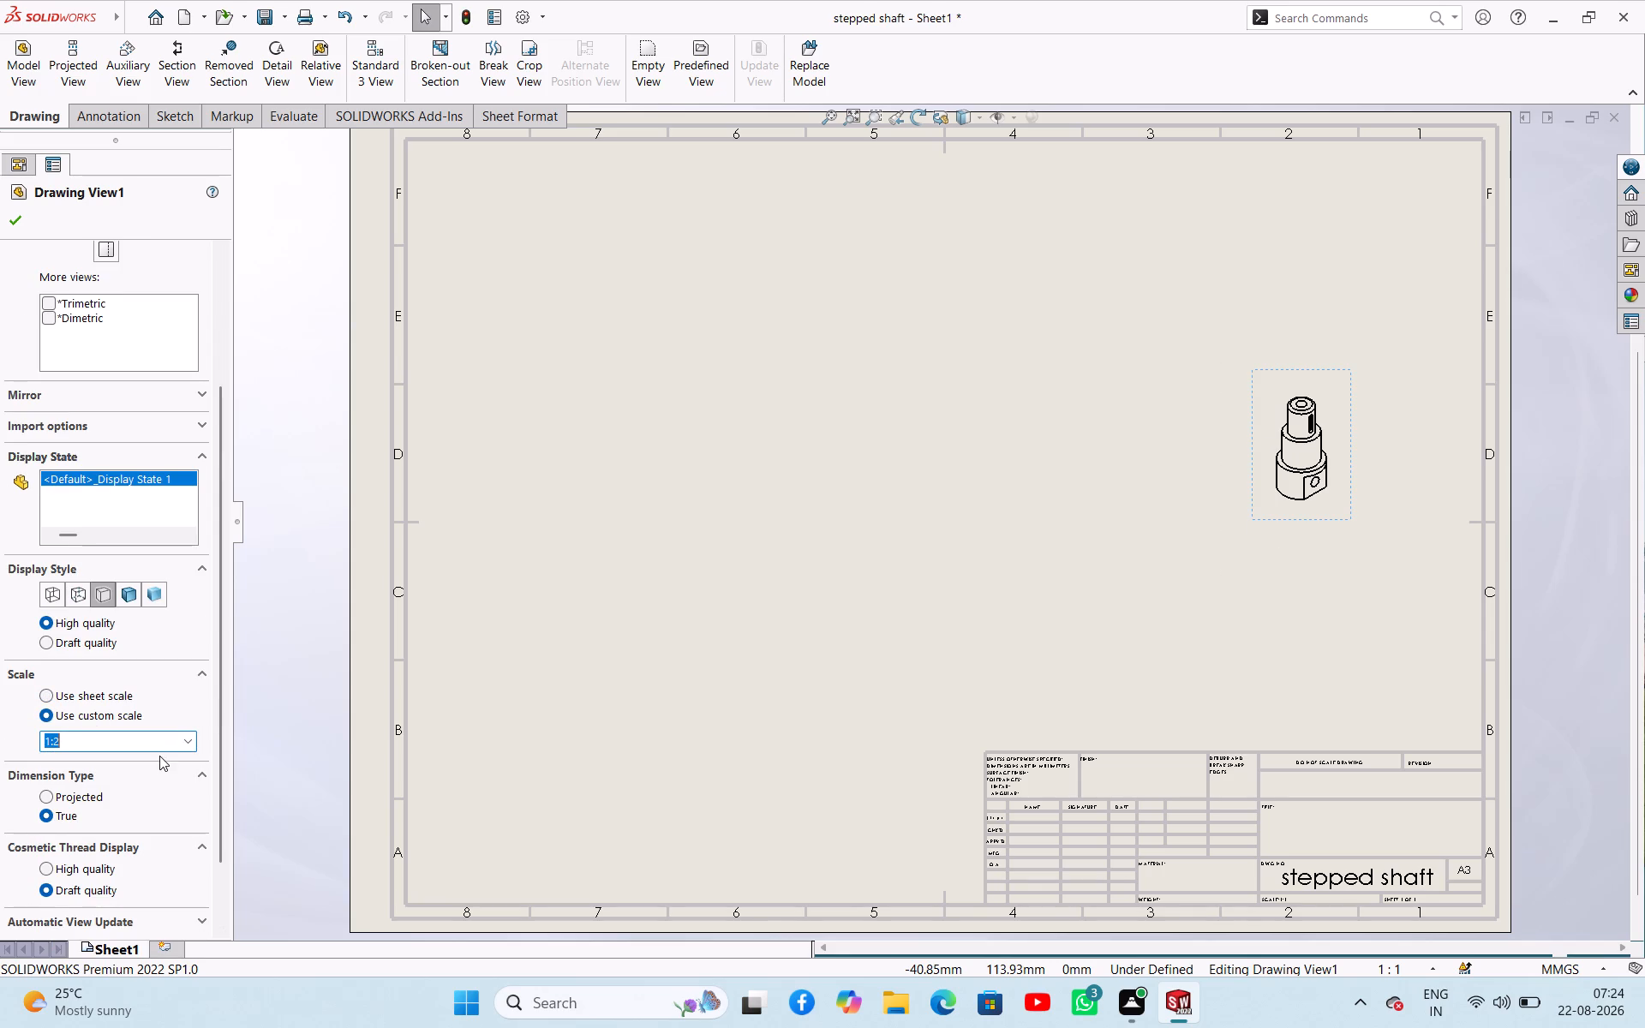
pyautogui.click(194, 745)
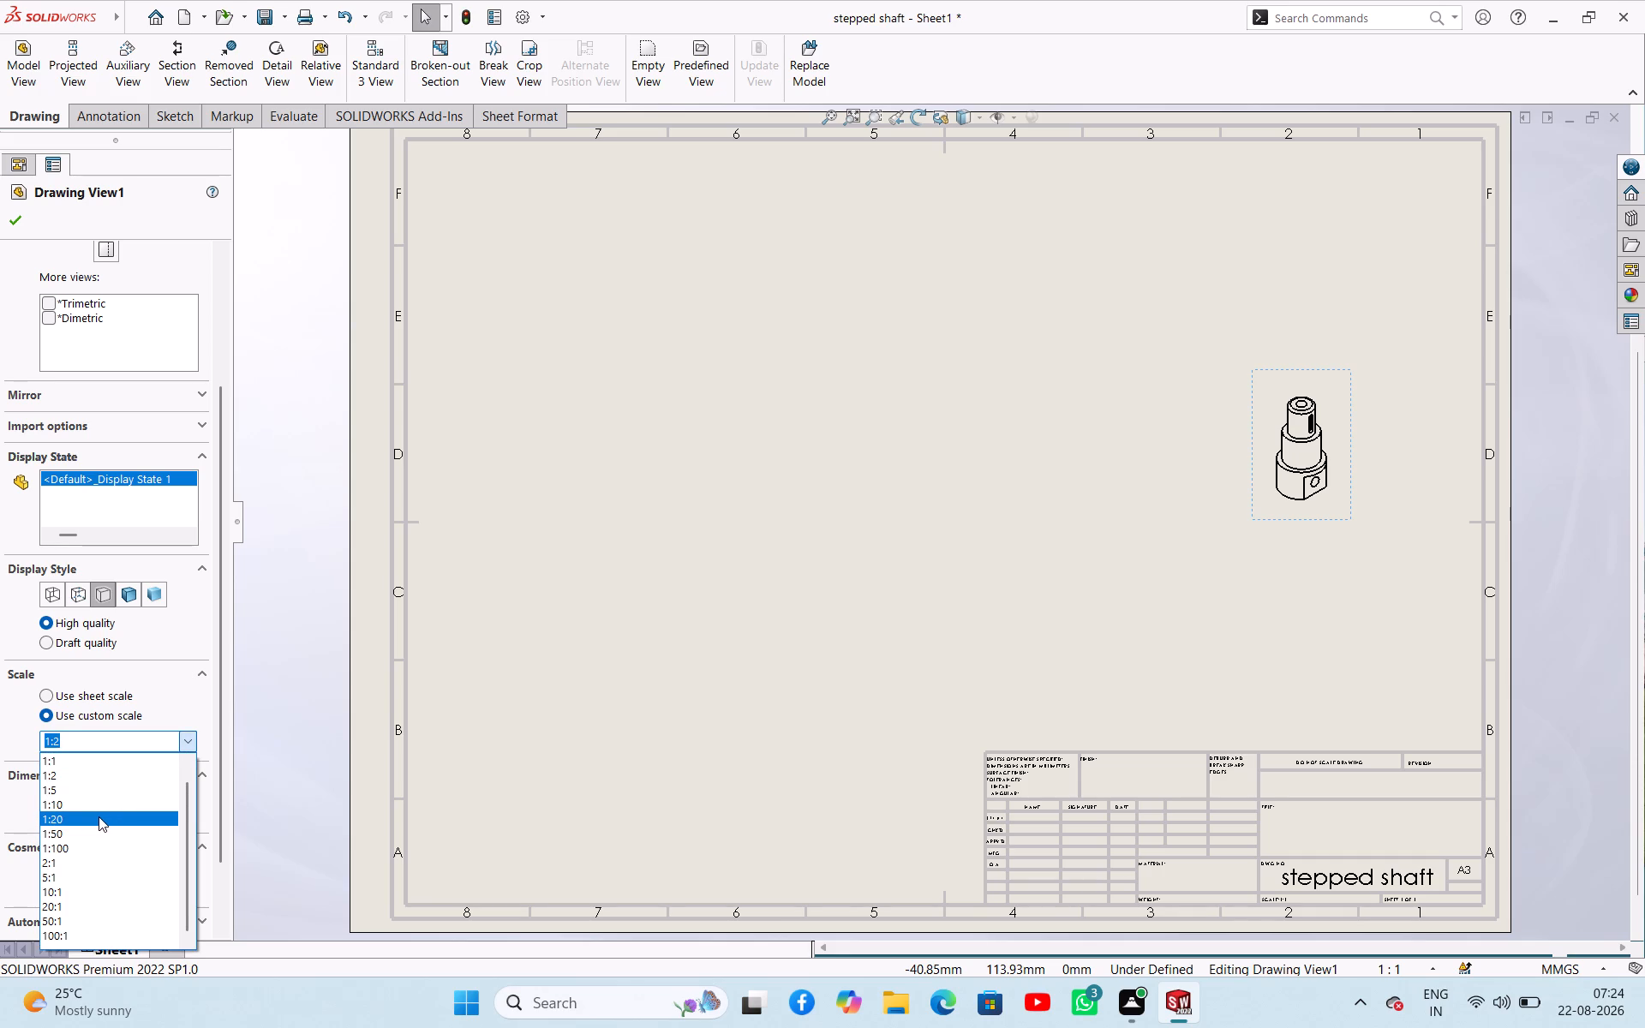
pyautogui.click(93, 863)
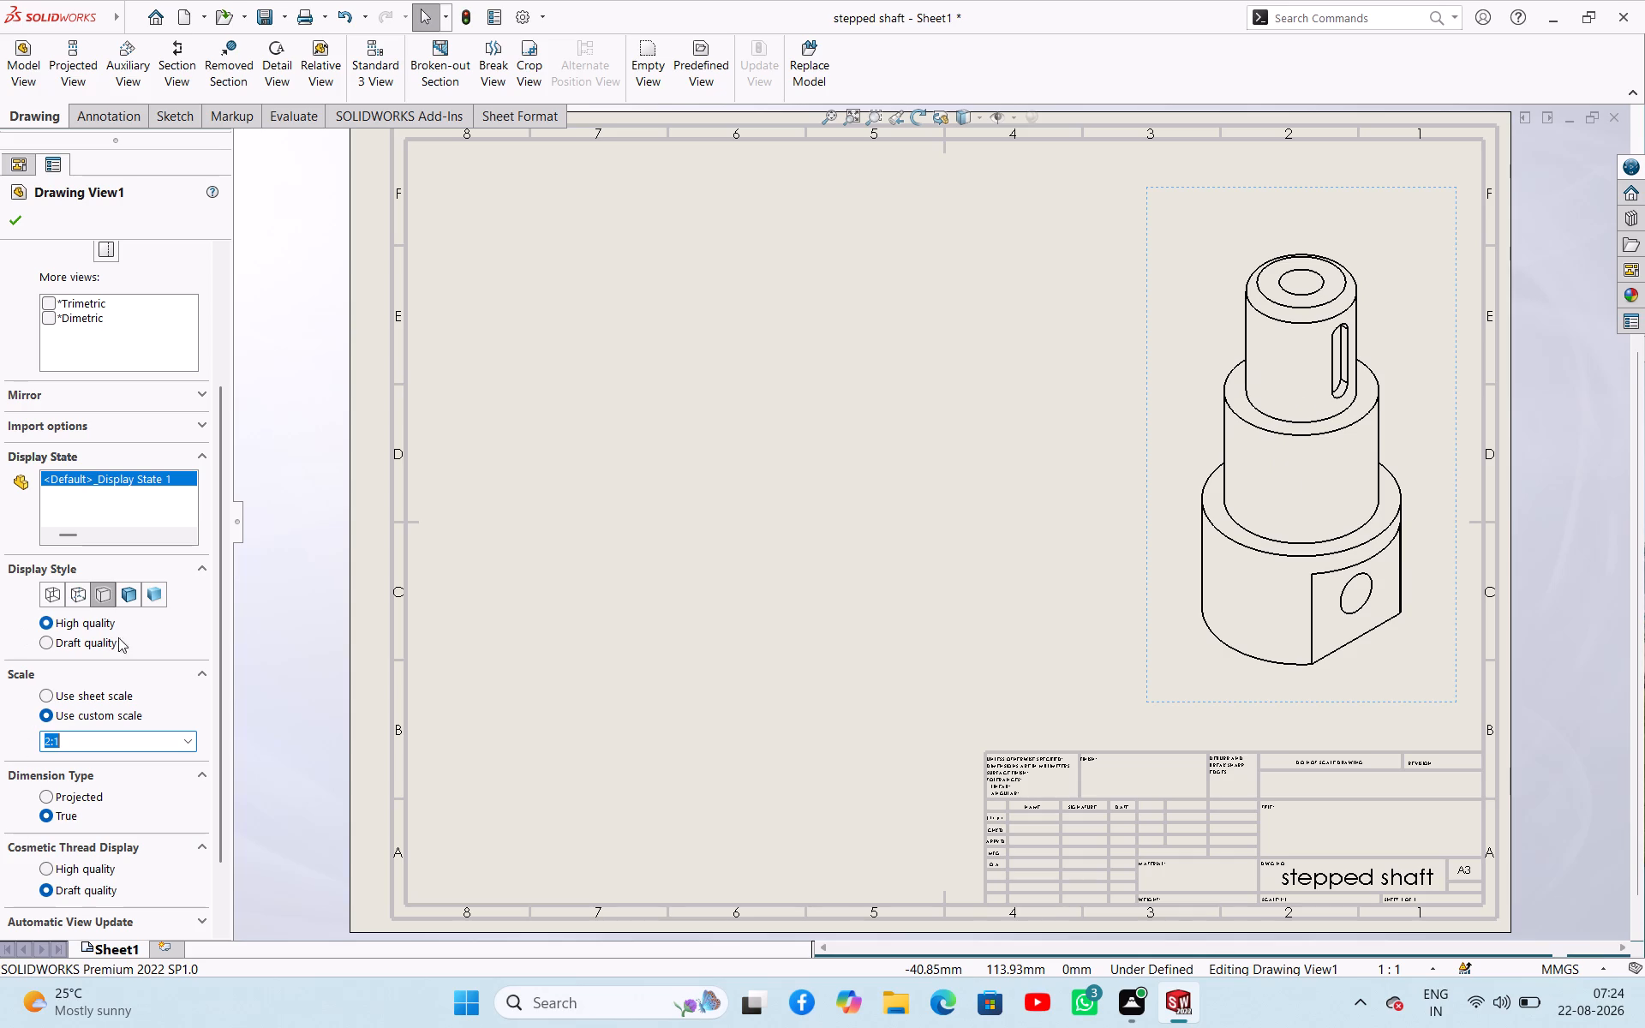
pyautogui.click(157, 596)
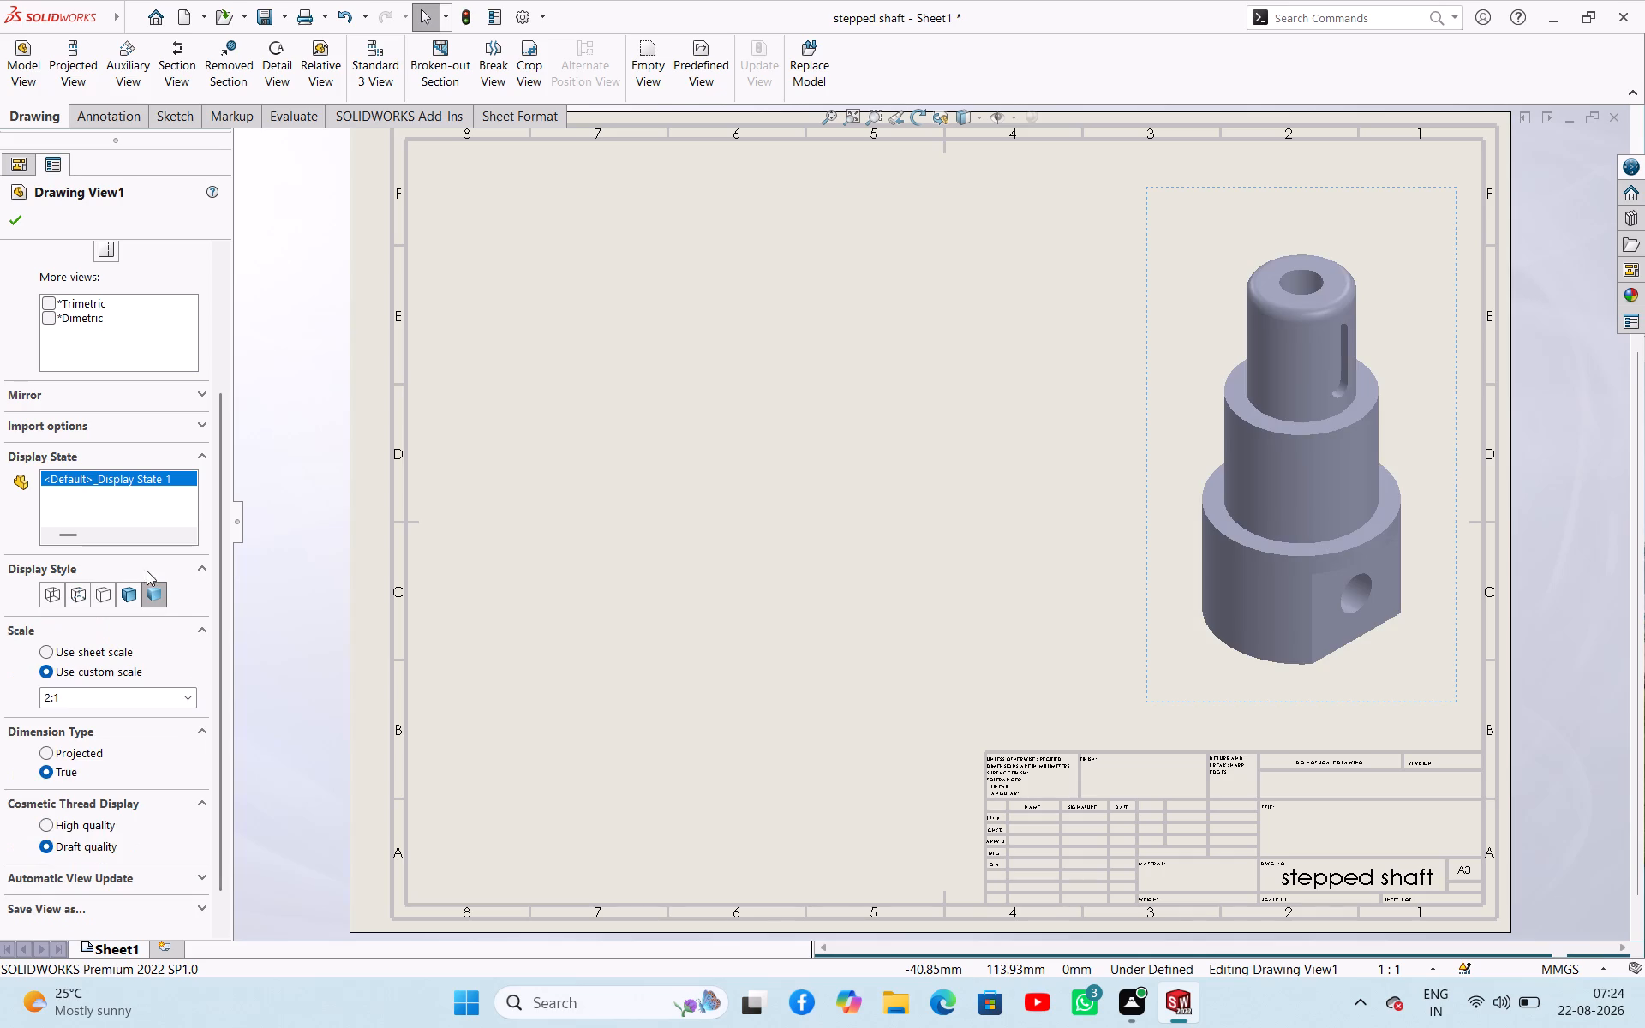
pyautogui.click(9, 224)
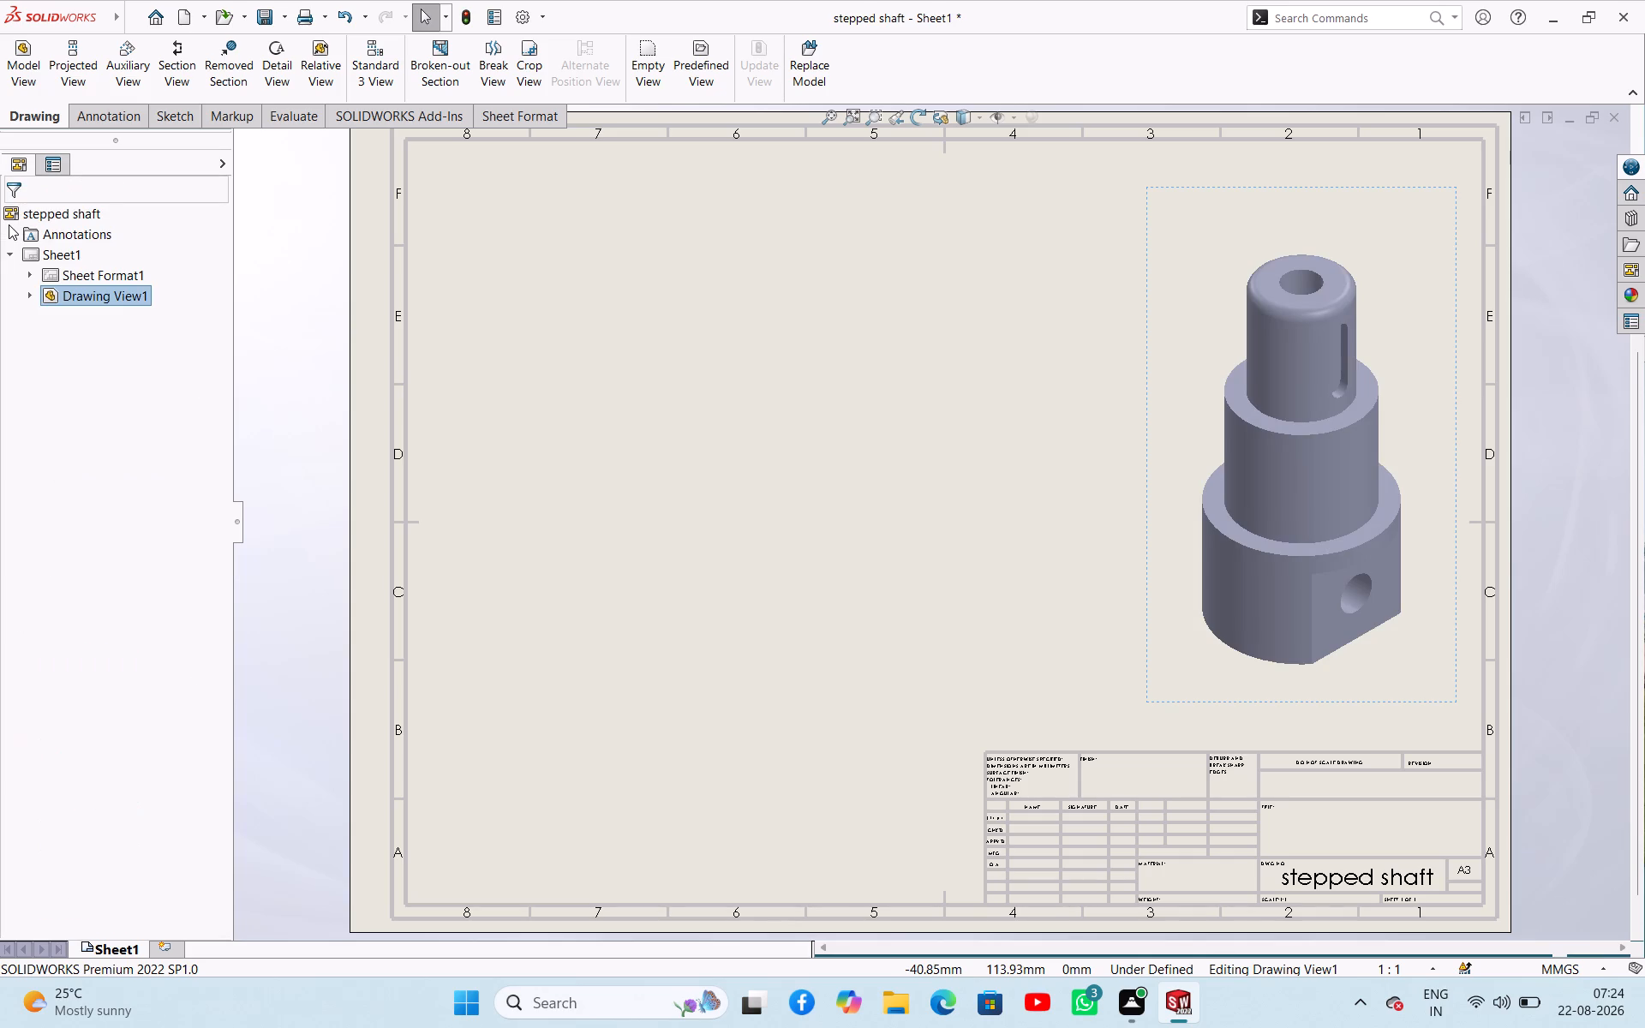
# Insert a front view of the stepped shaft on the sheet's left half, with projected top, bottom and left views around it.
pyautogui.click(35, 62)
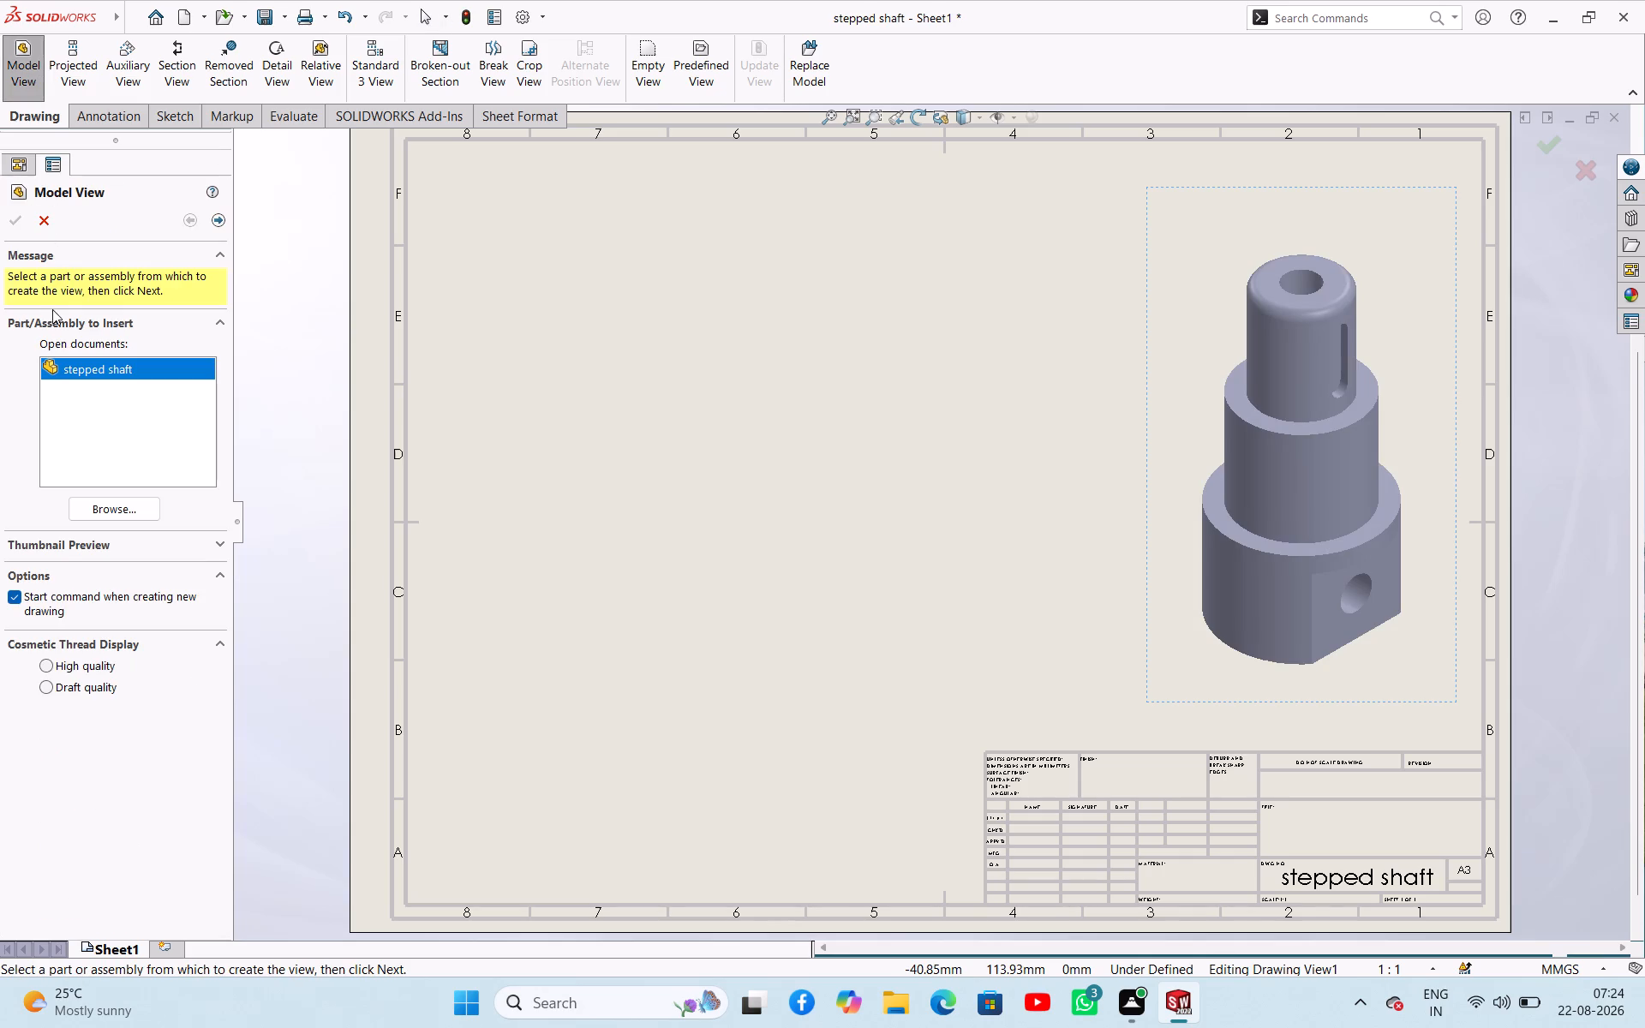
pyautogui.click(132, 513)
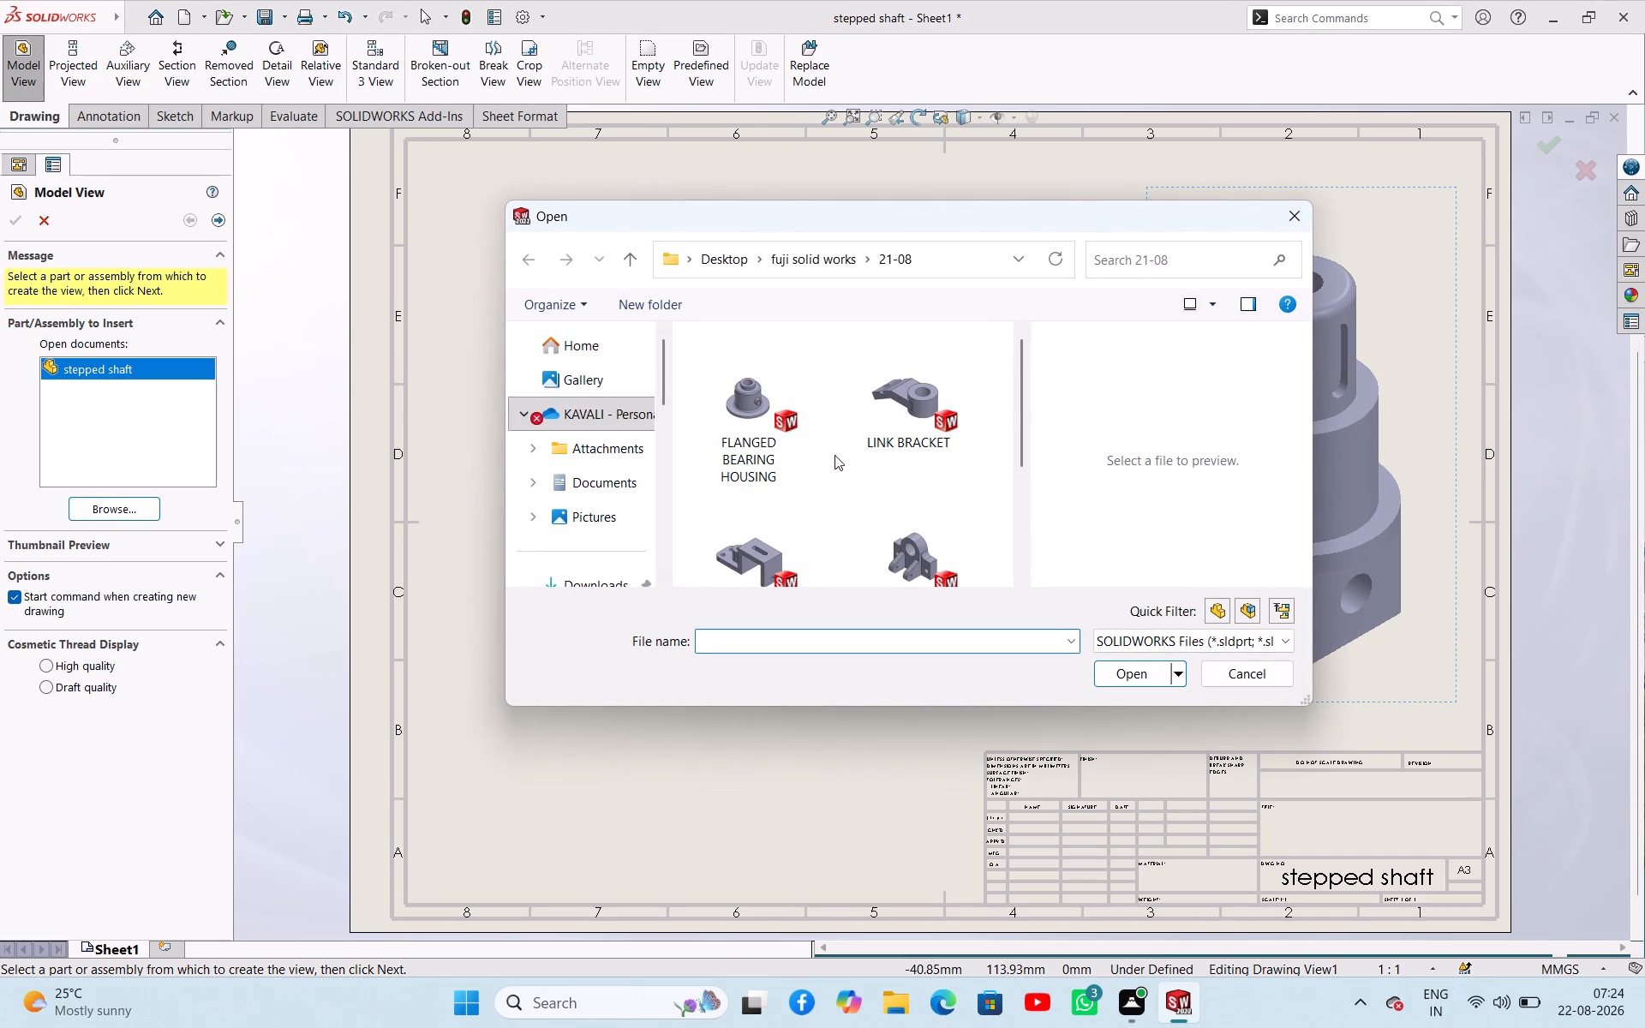
pyautogui.scroll(-5, 834, 455)
pyautogui.click(742, 520)
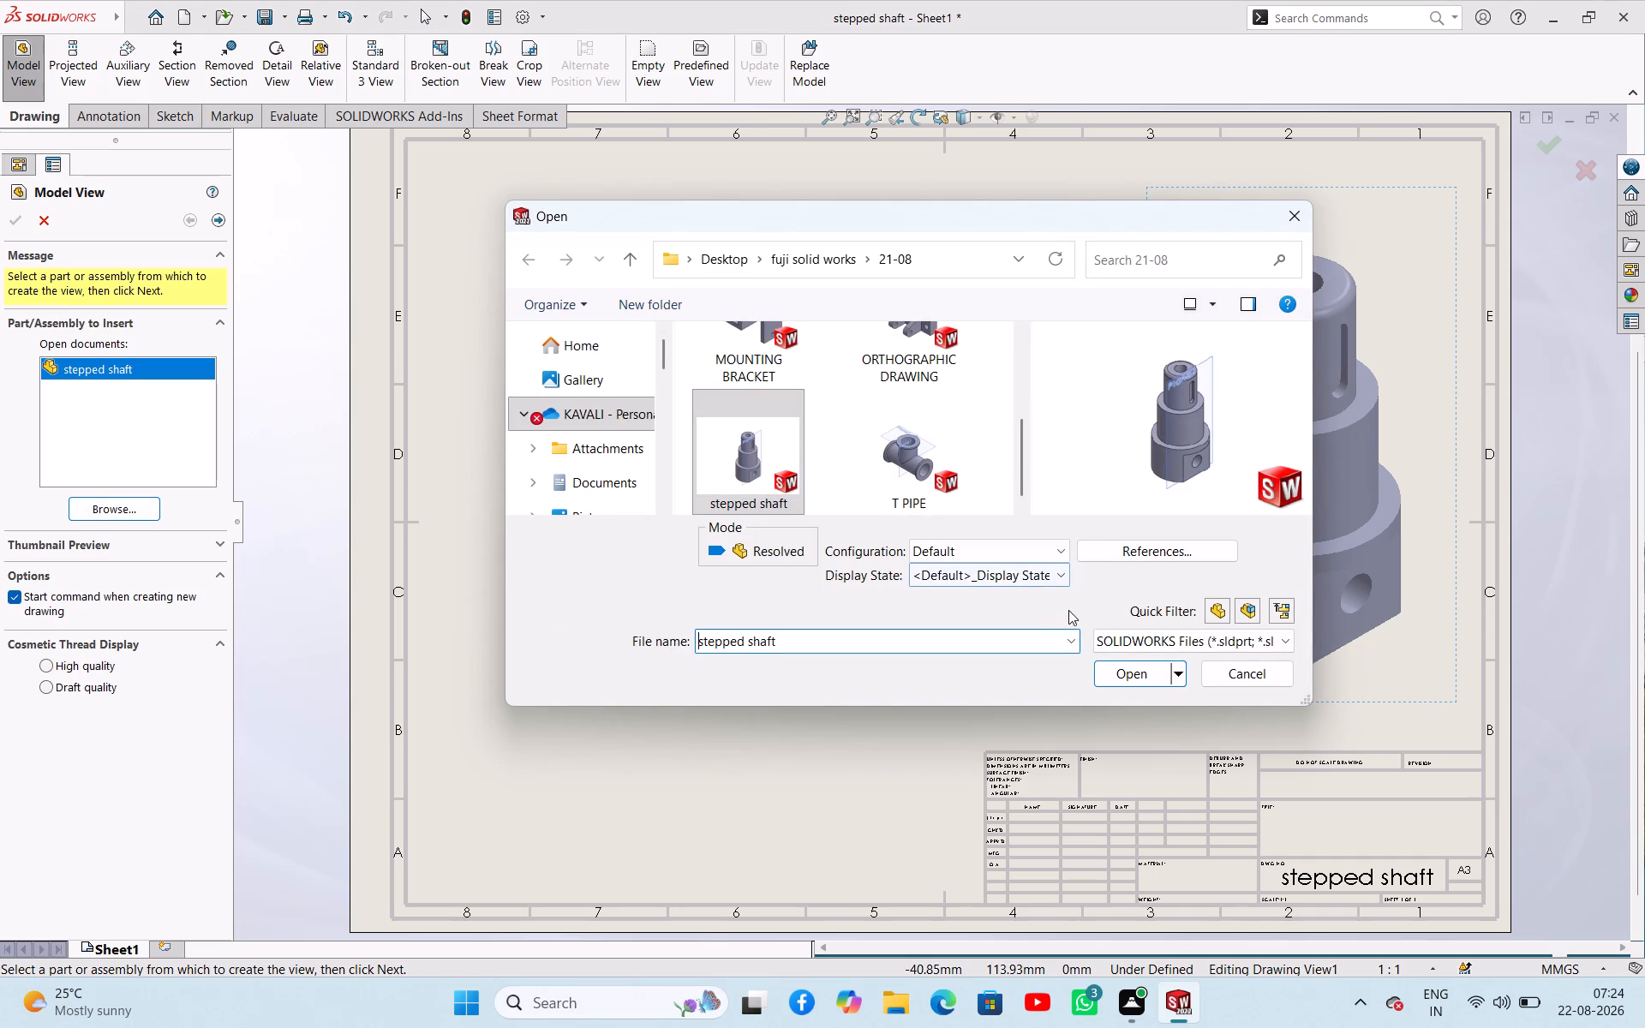
pyautogui.click(1122, 672)
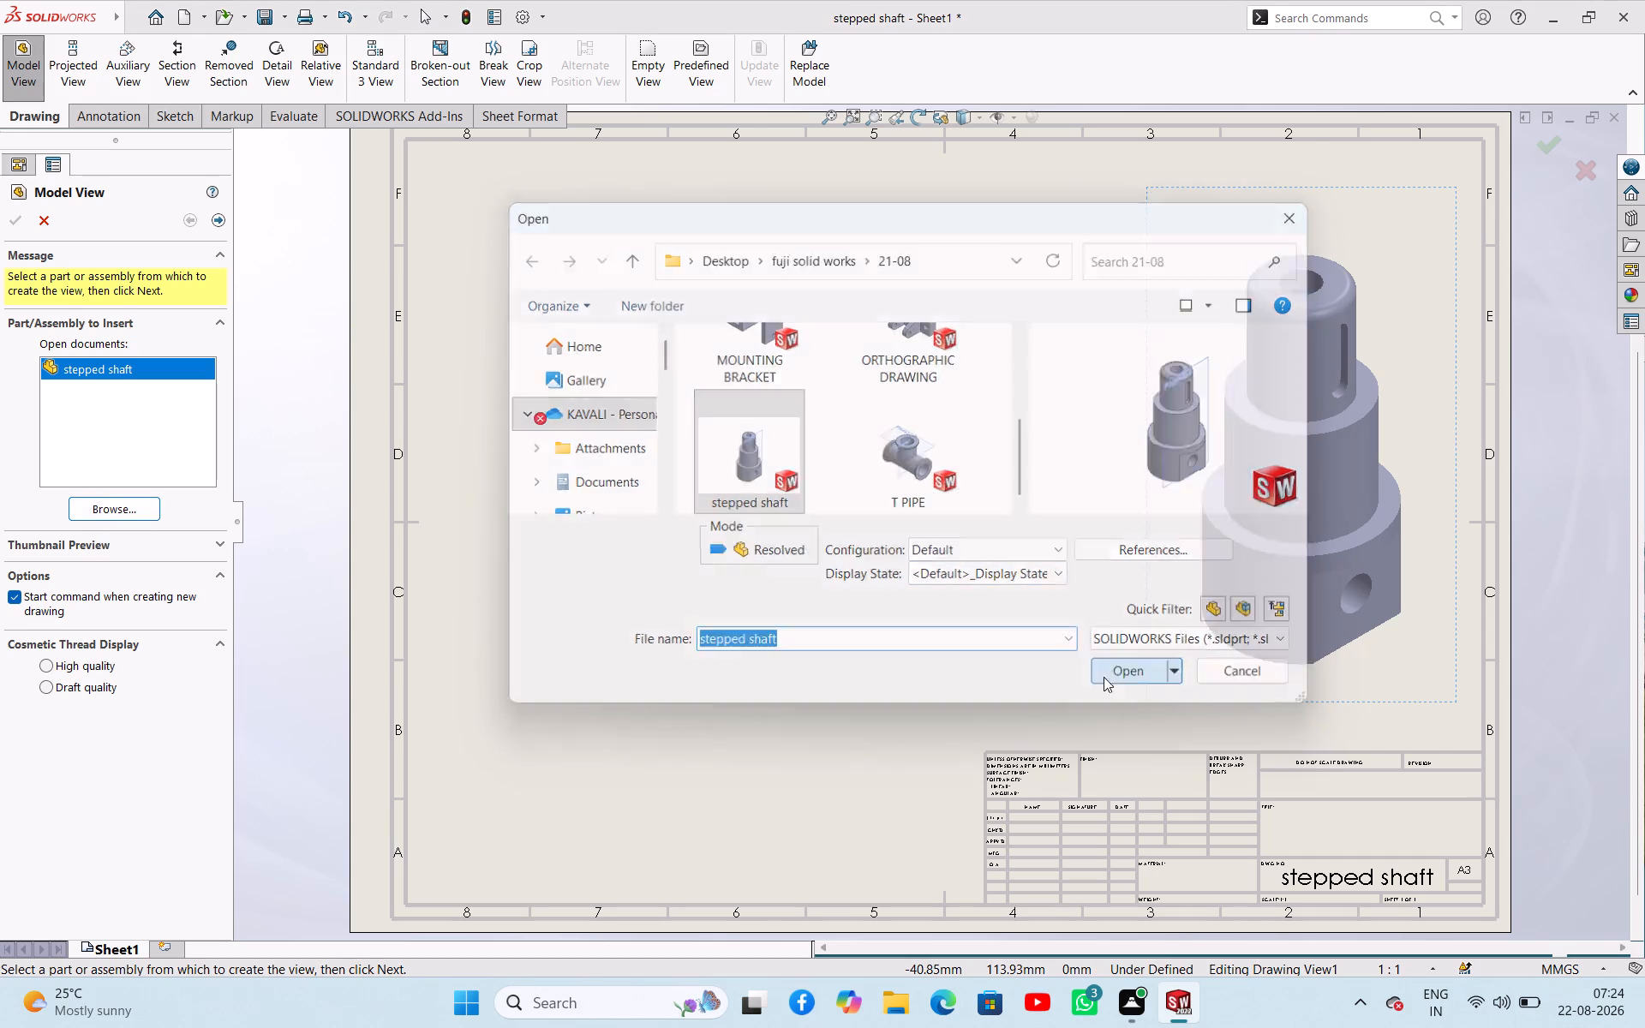
pyautogui.click(103, 564)
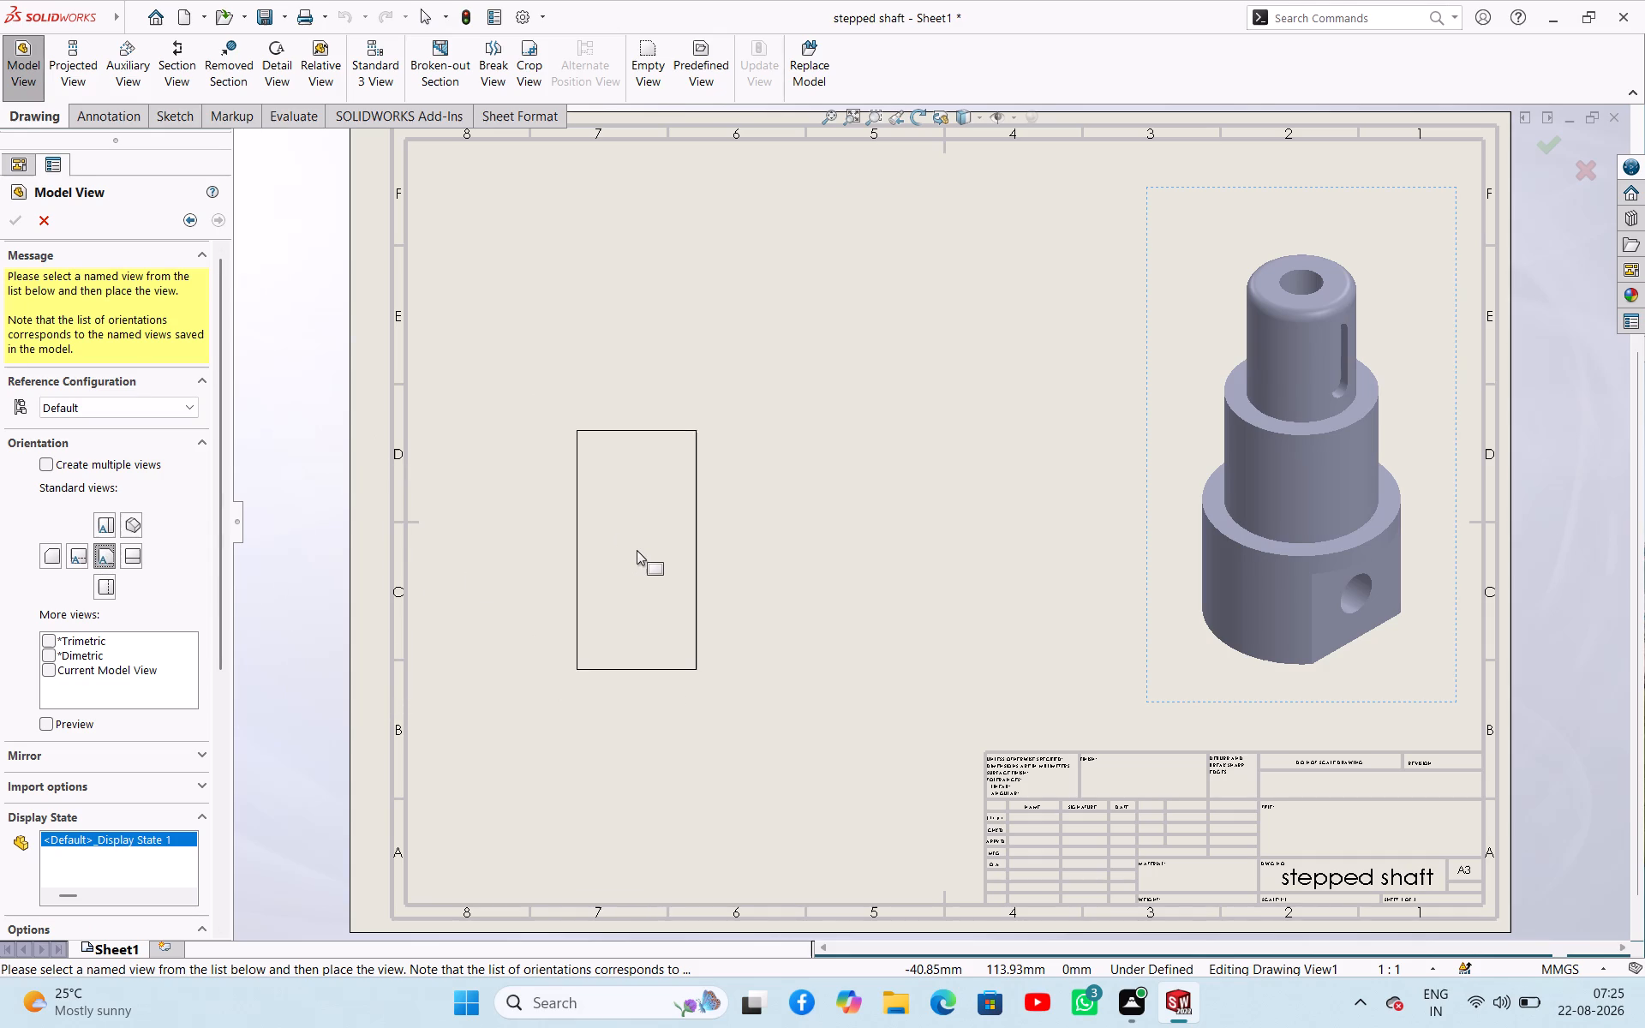
pyautogui.click(637, 550)
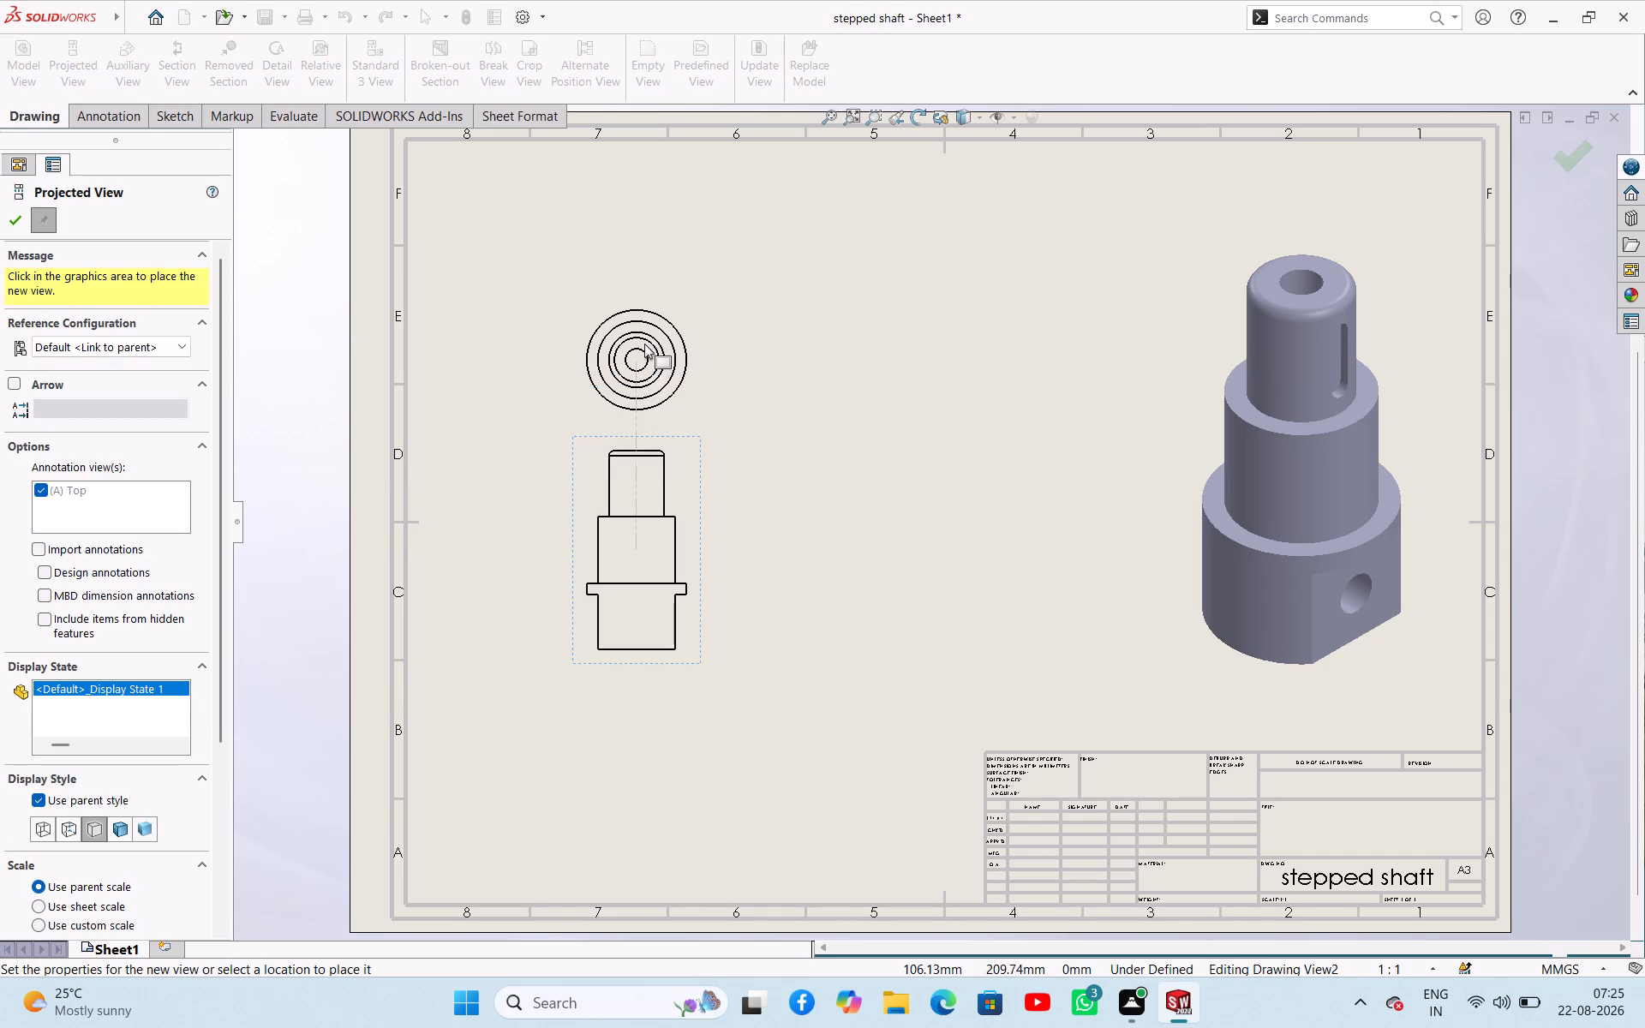
pyautogui.click(652, 304)
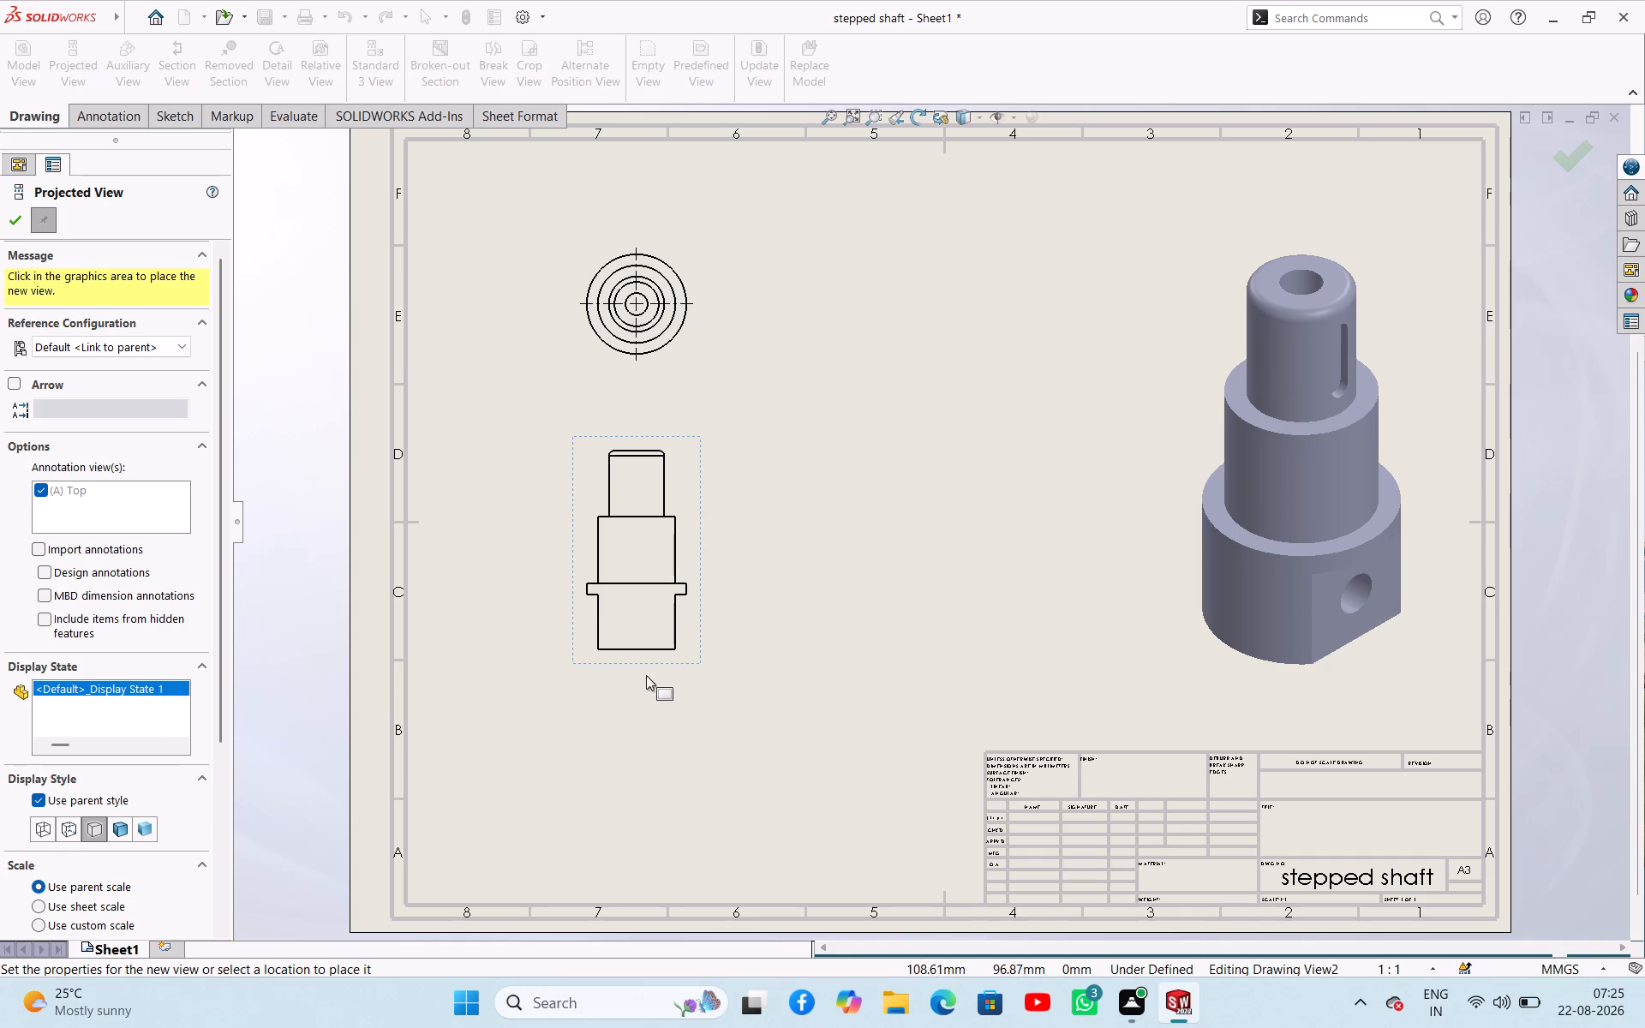
pyautogui.click(618, 765)
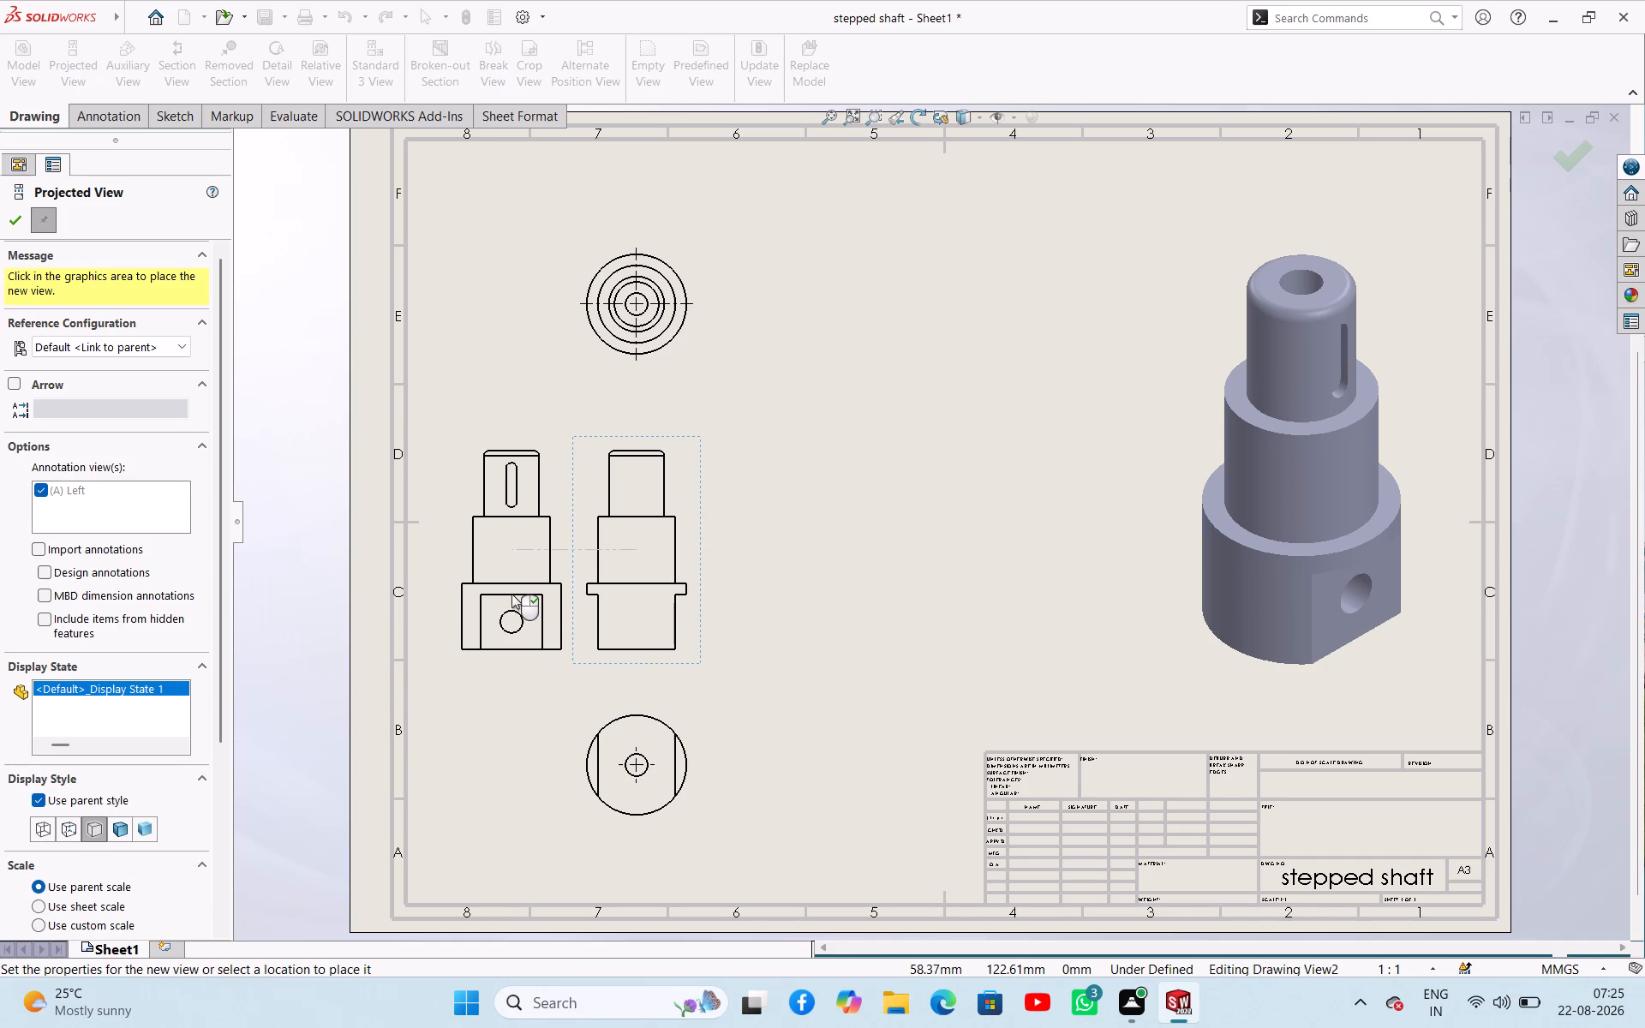
pyautogui.click(500, 594)
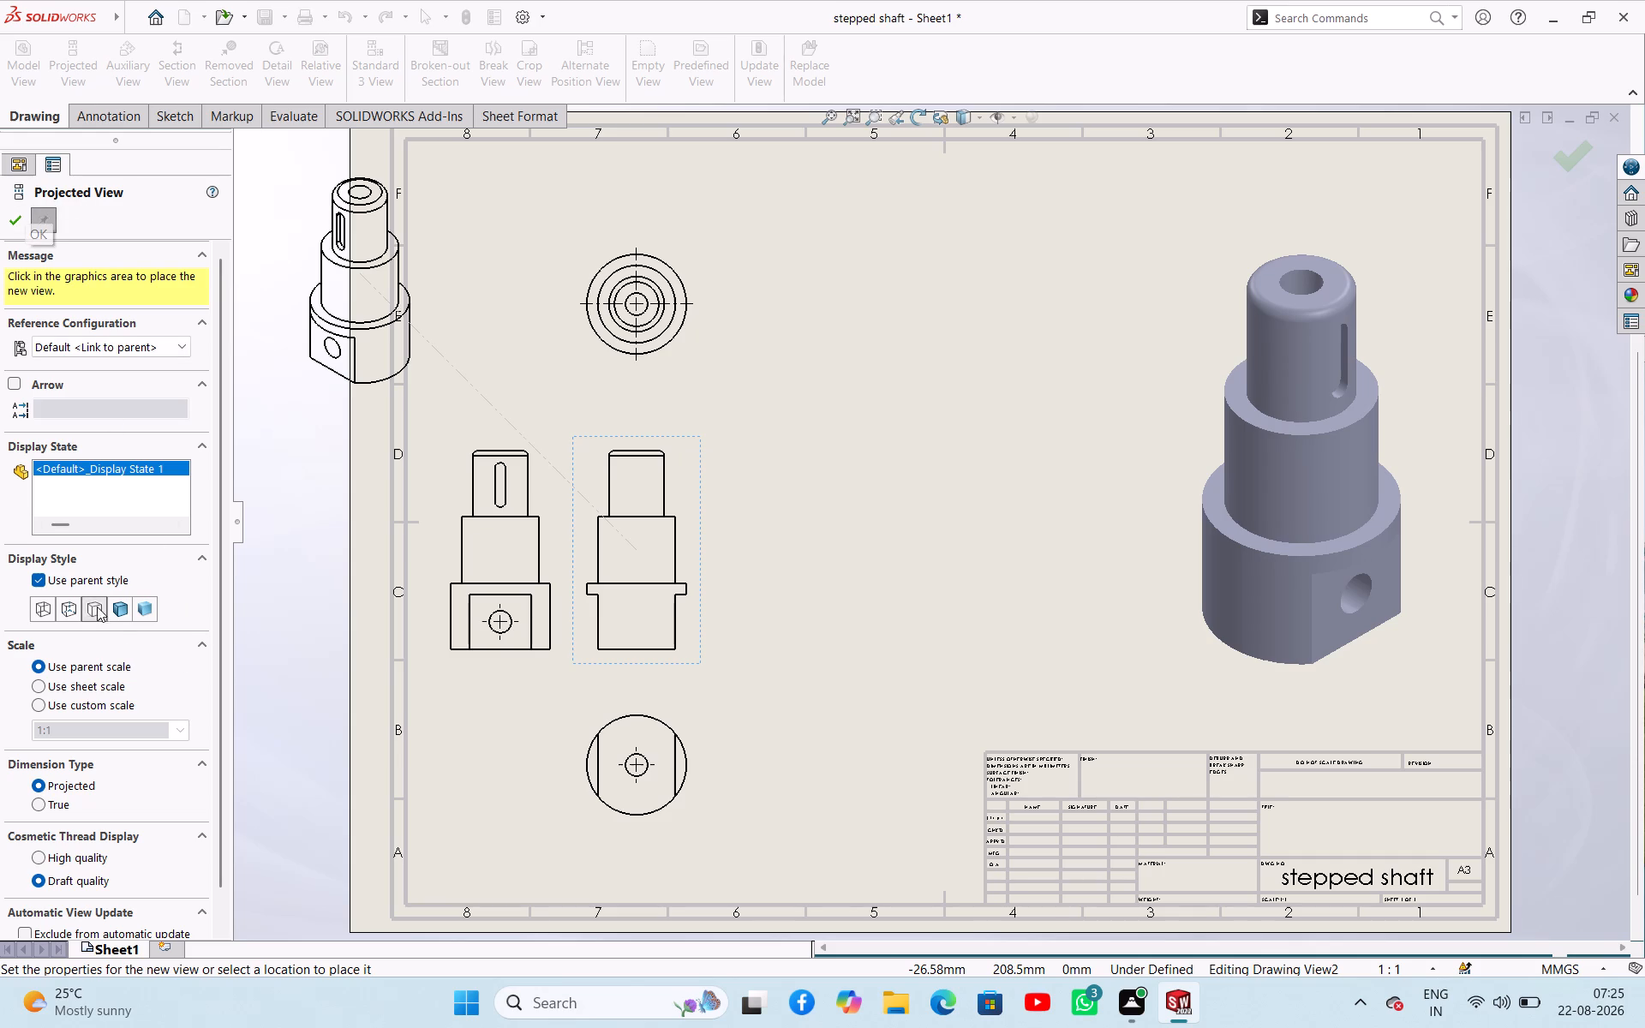
pyautogui.click(72, 611)
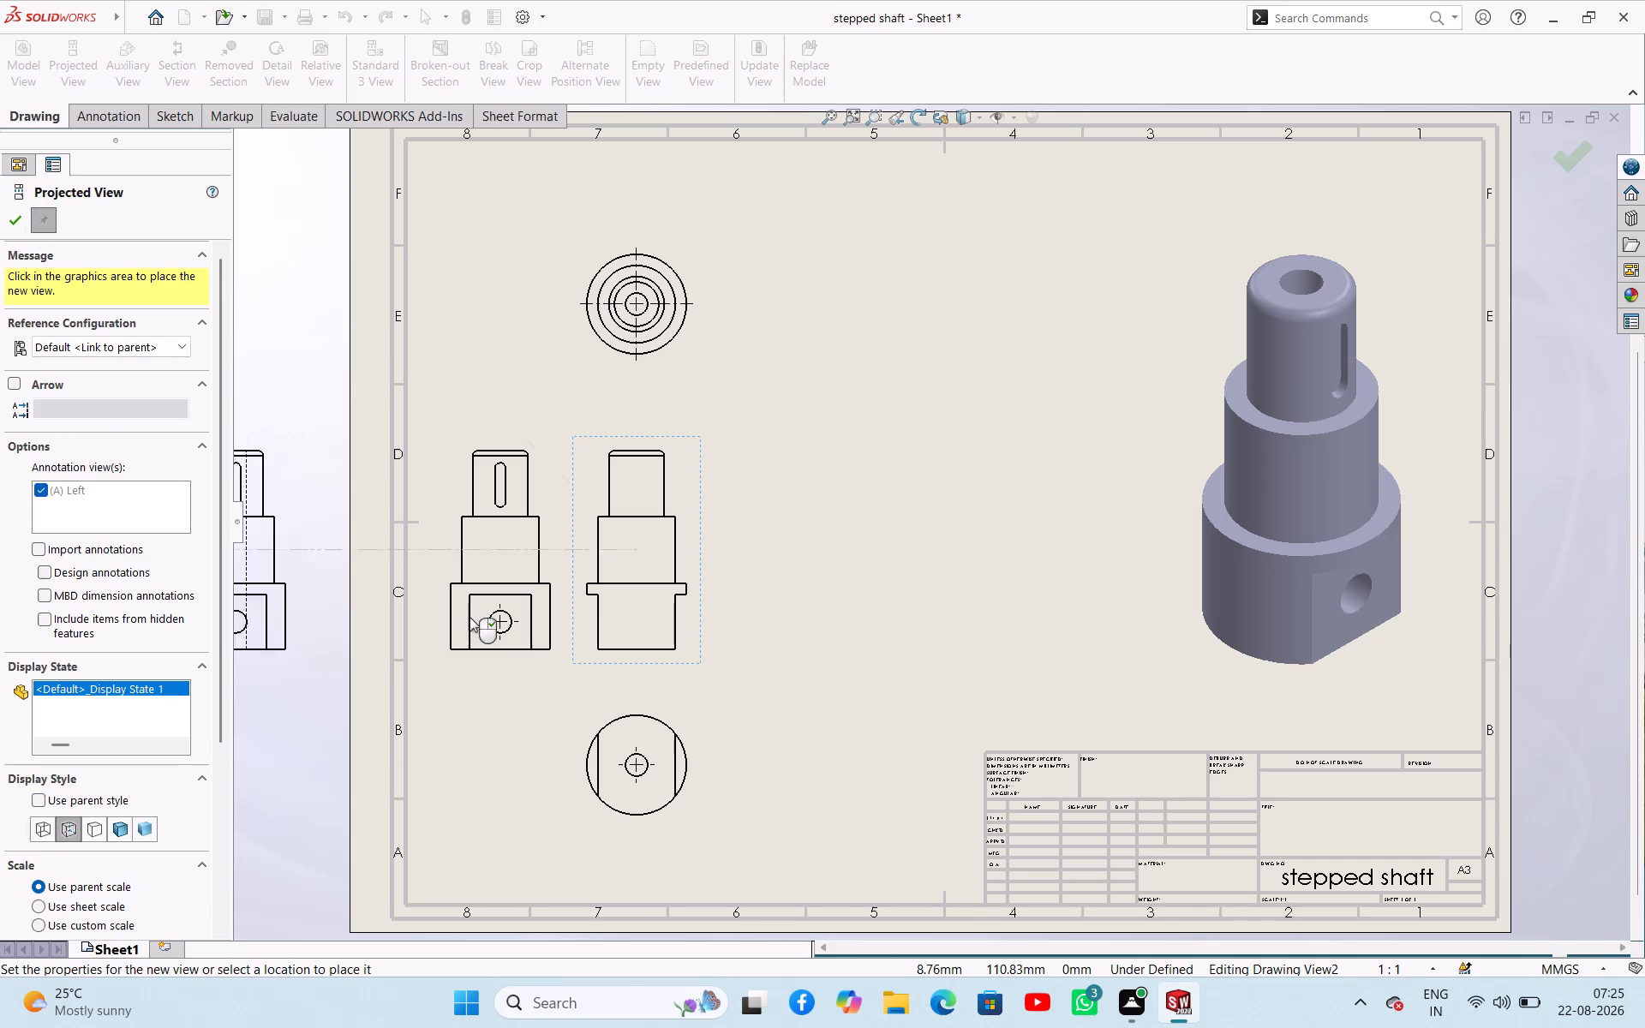
pyautogui.click(22, 216)
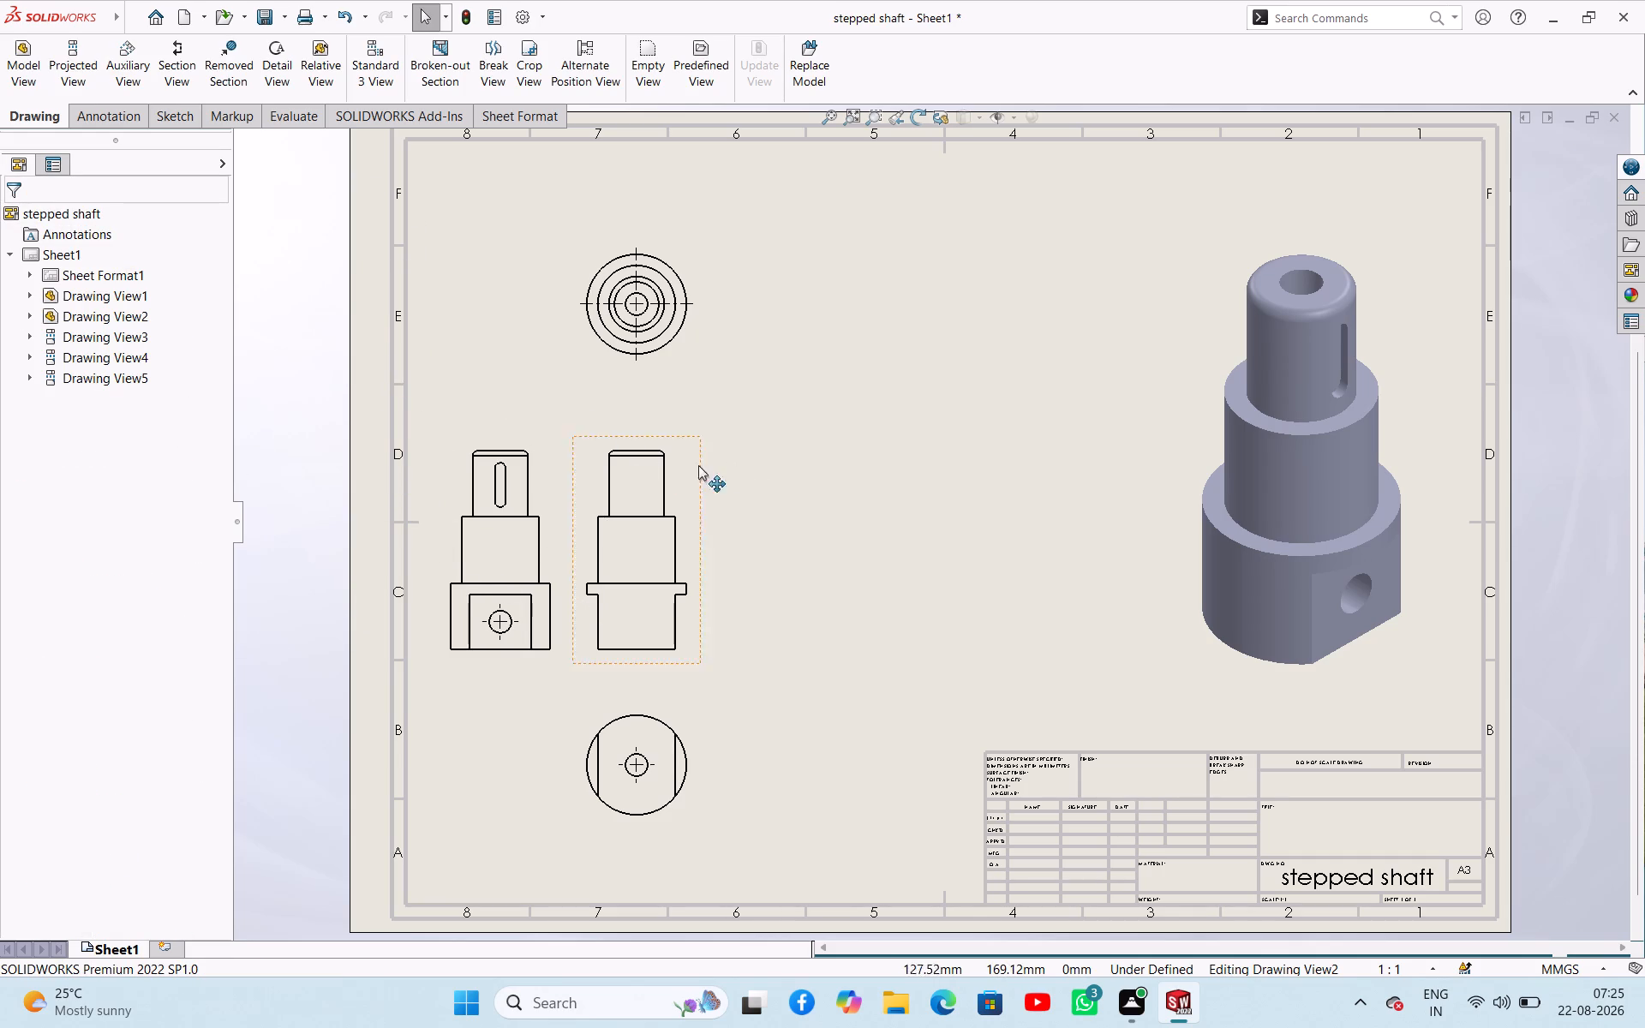
# Set the front view's display style to Hidden Lines Visible.
pyautogui.click(697, 465)
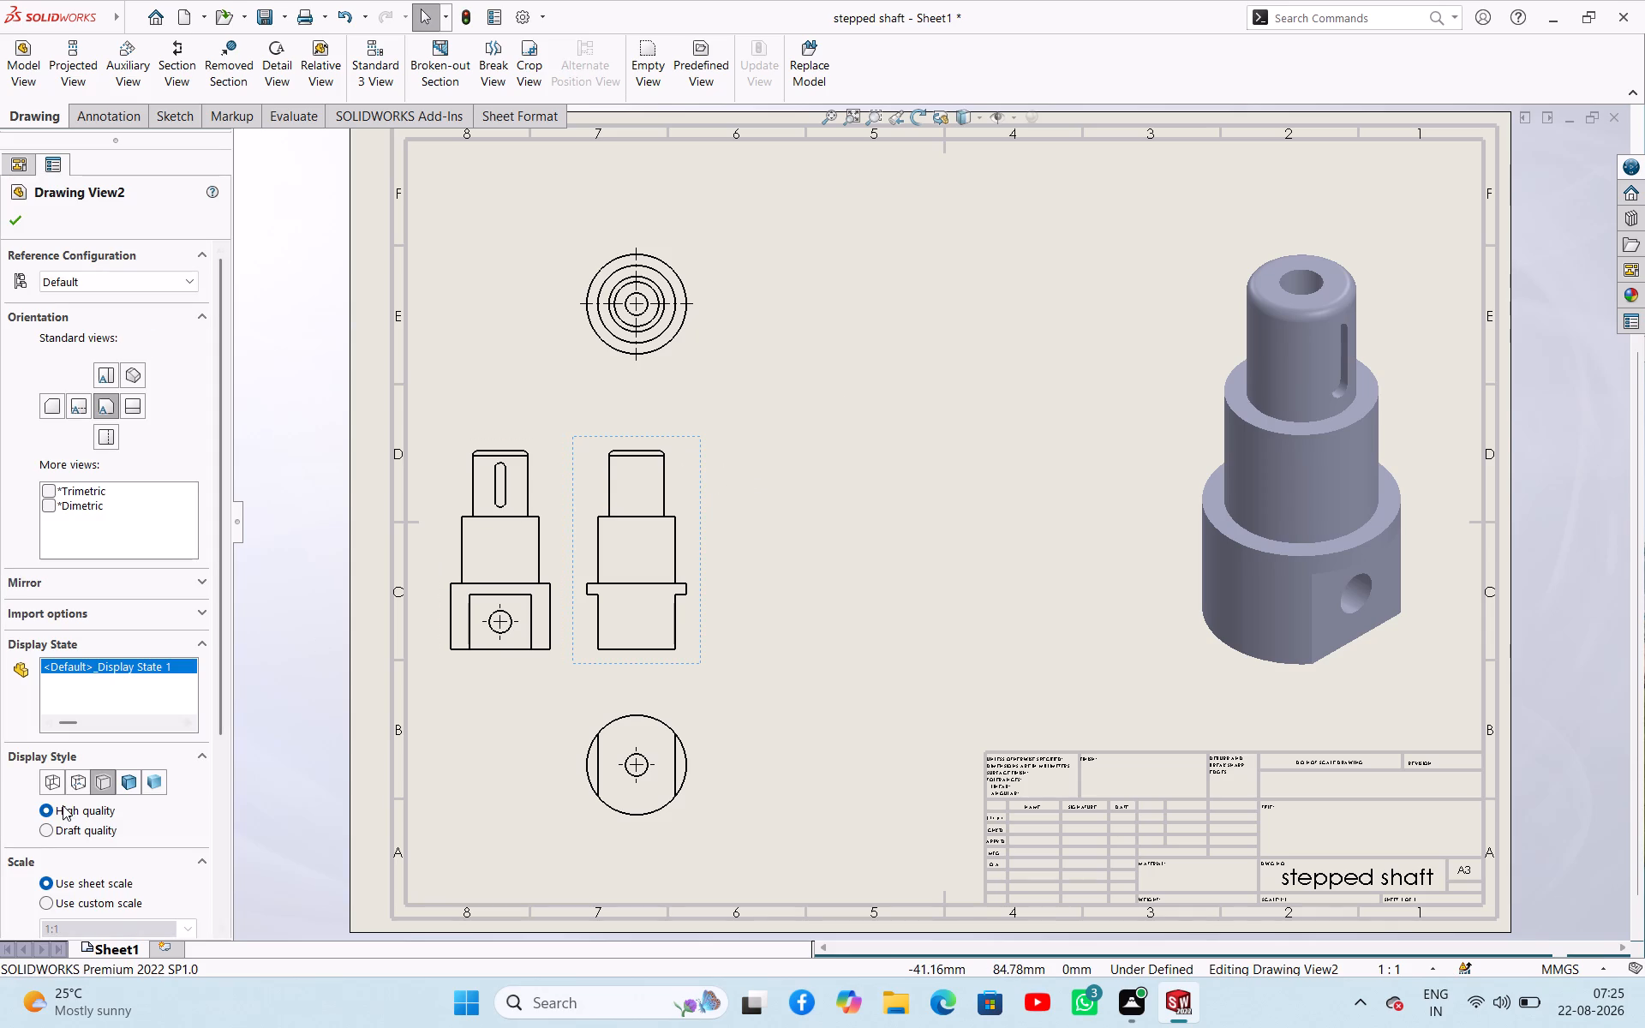
pyautogui.click(78, 772)
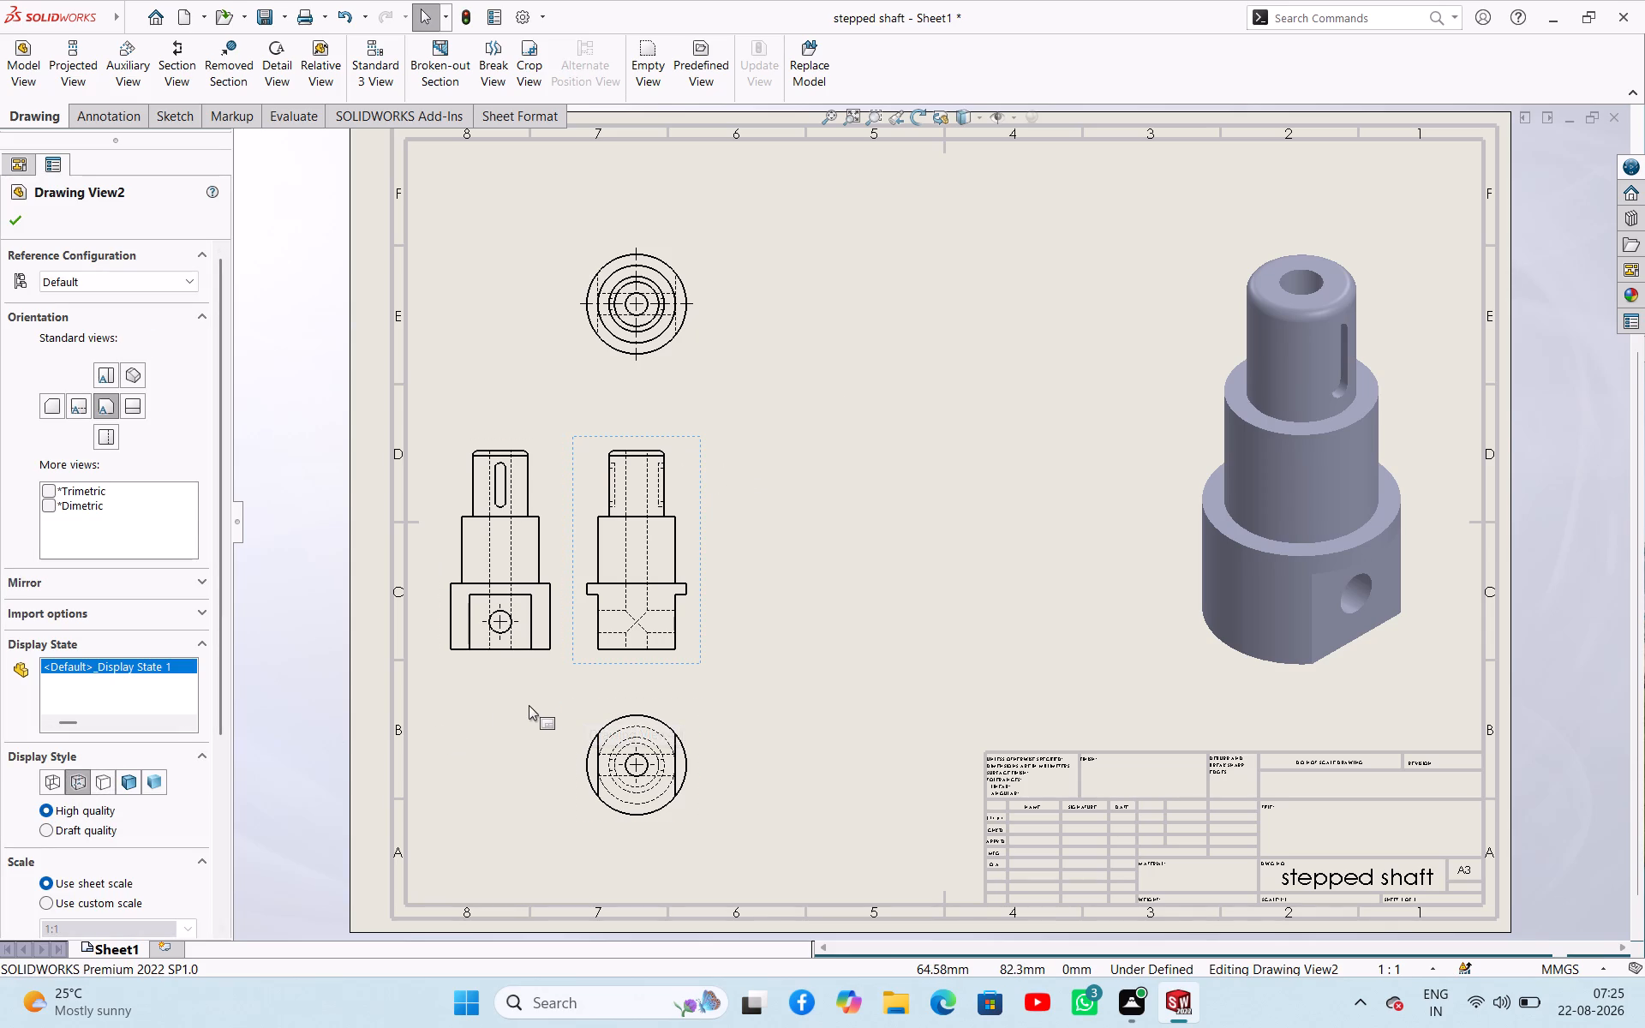
pyautogui.click(16, 219)
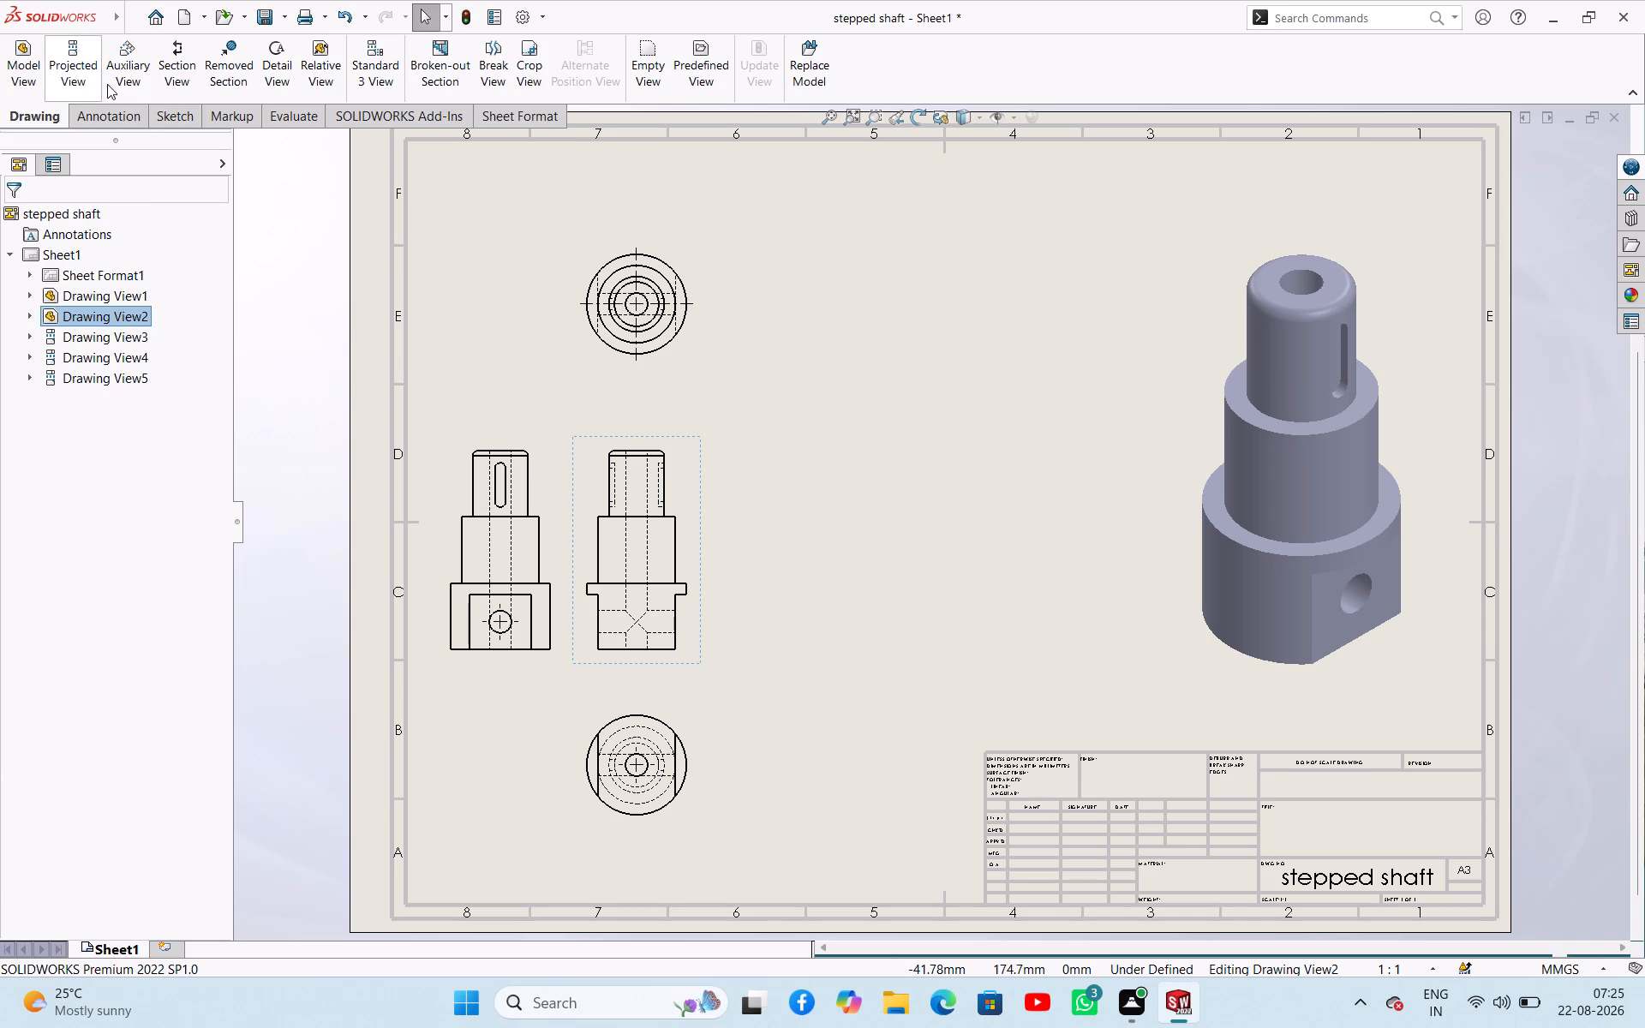
# Create section view A-A with a vertical cutting line through the centre of the left view, placing it right of the front view.
pyautogui.click(176, 68)
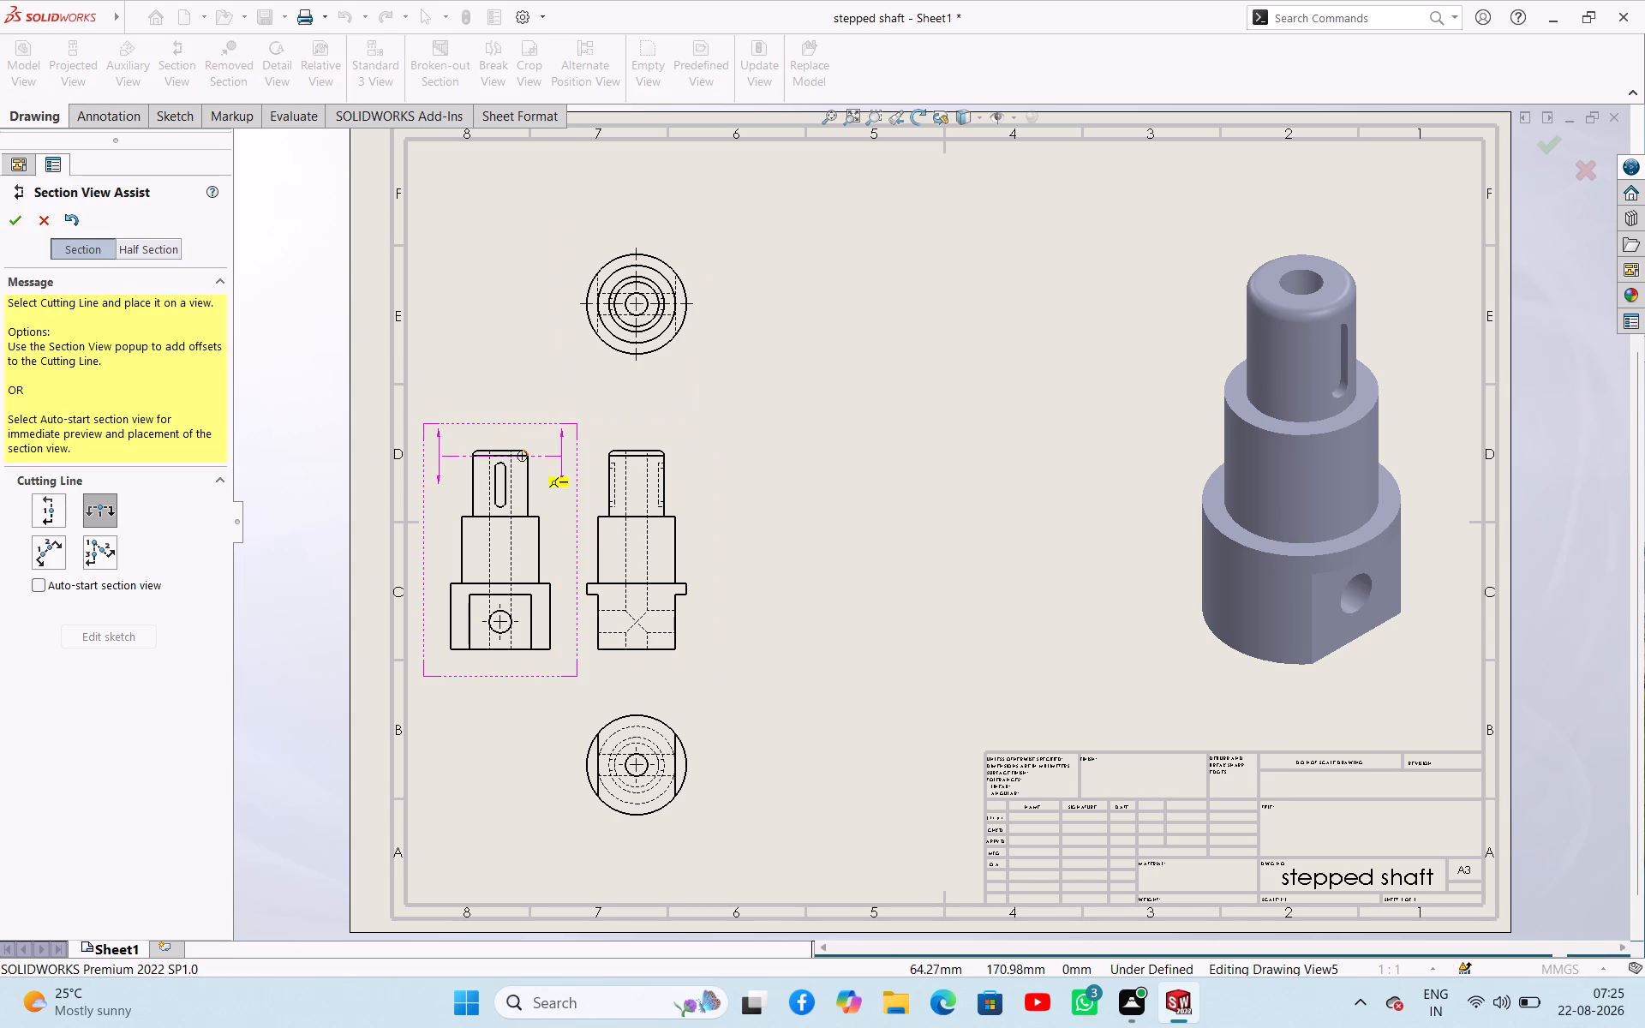
pyautogui.click(53, 507)
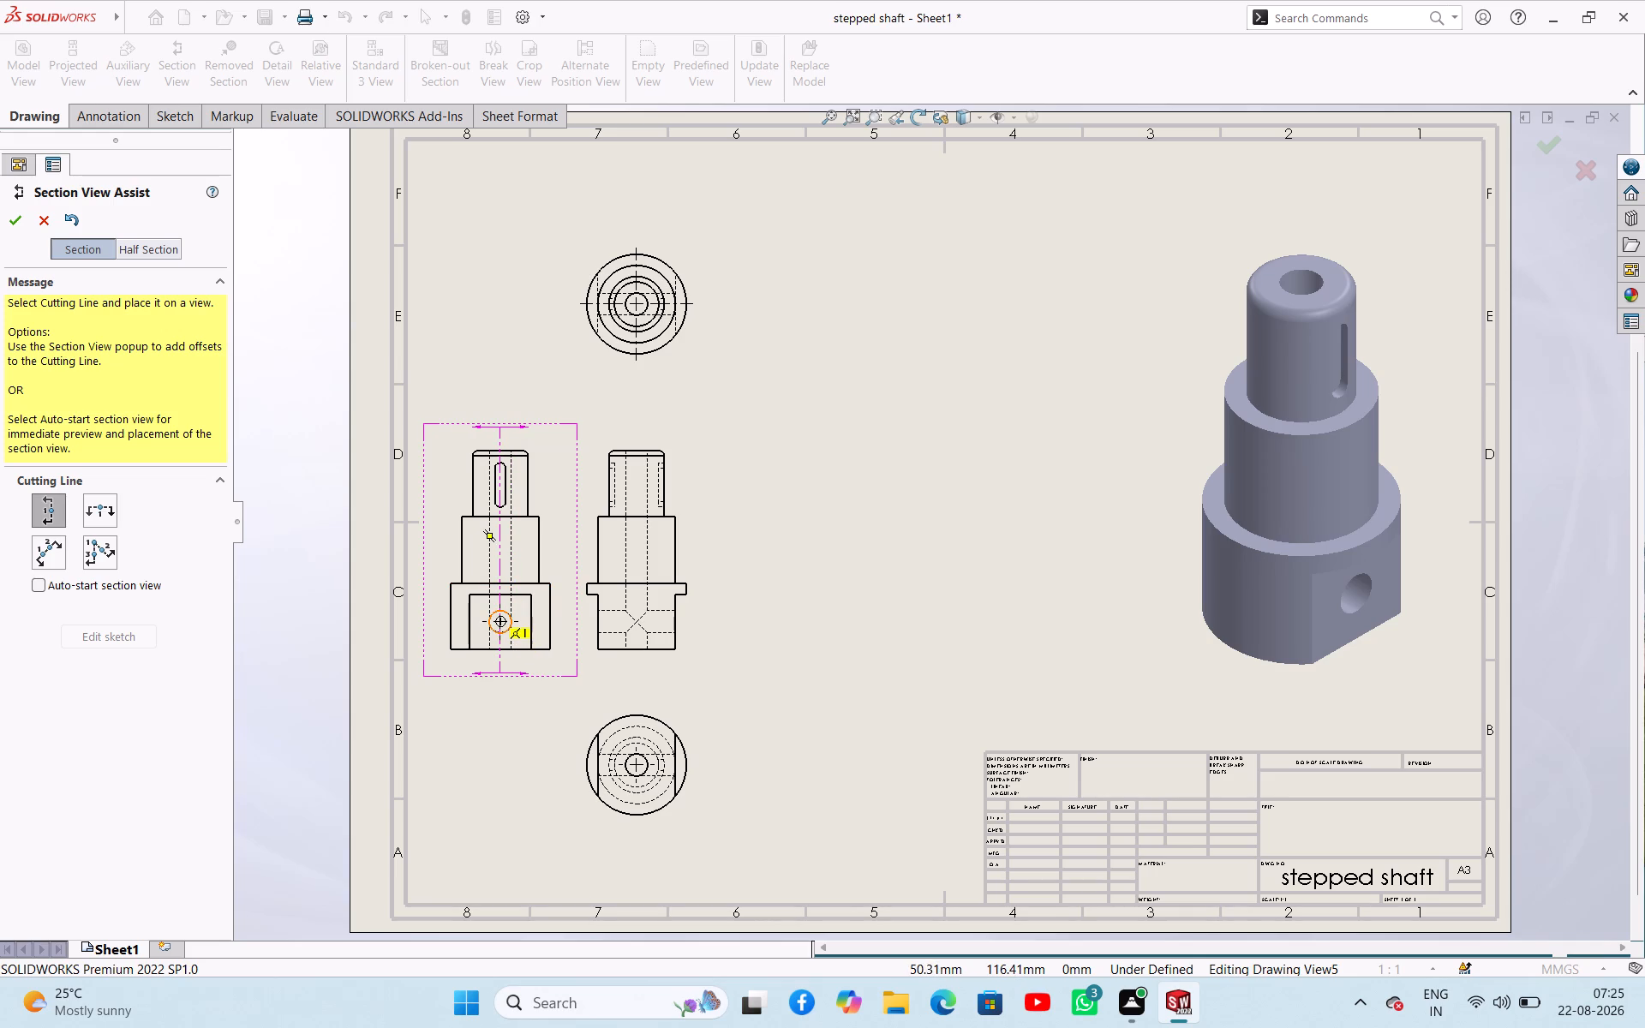
pyautogui.scroll(-3, 495, 619)
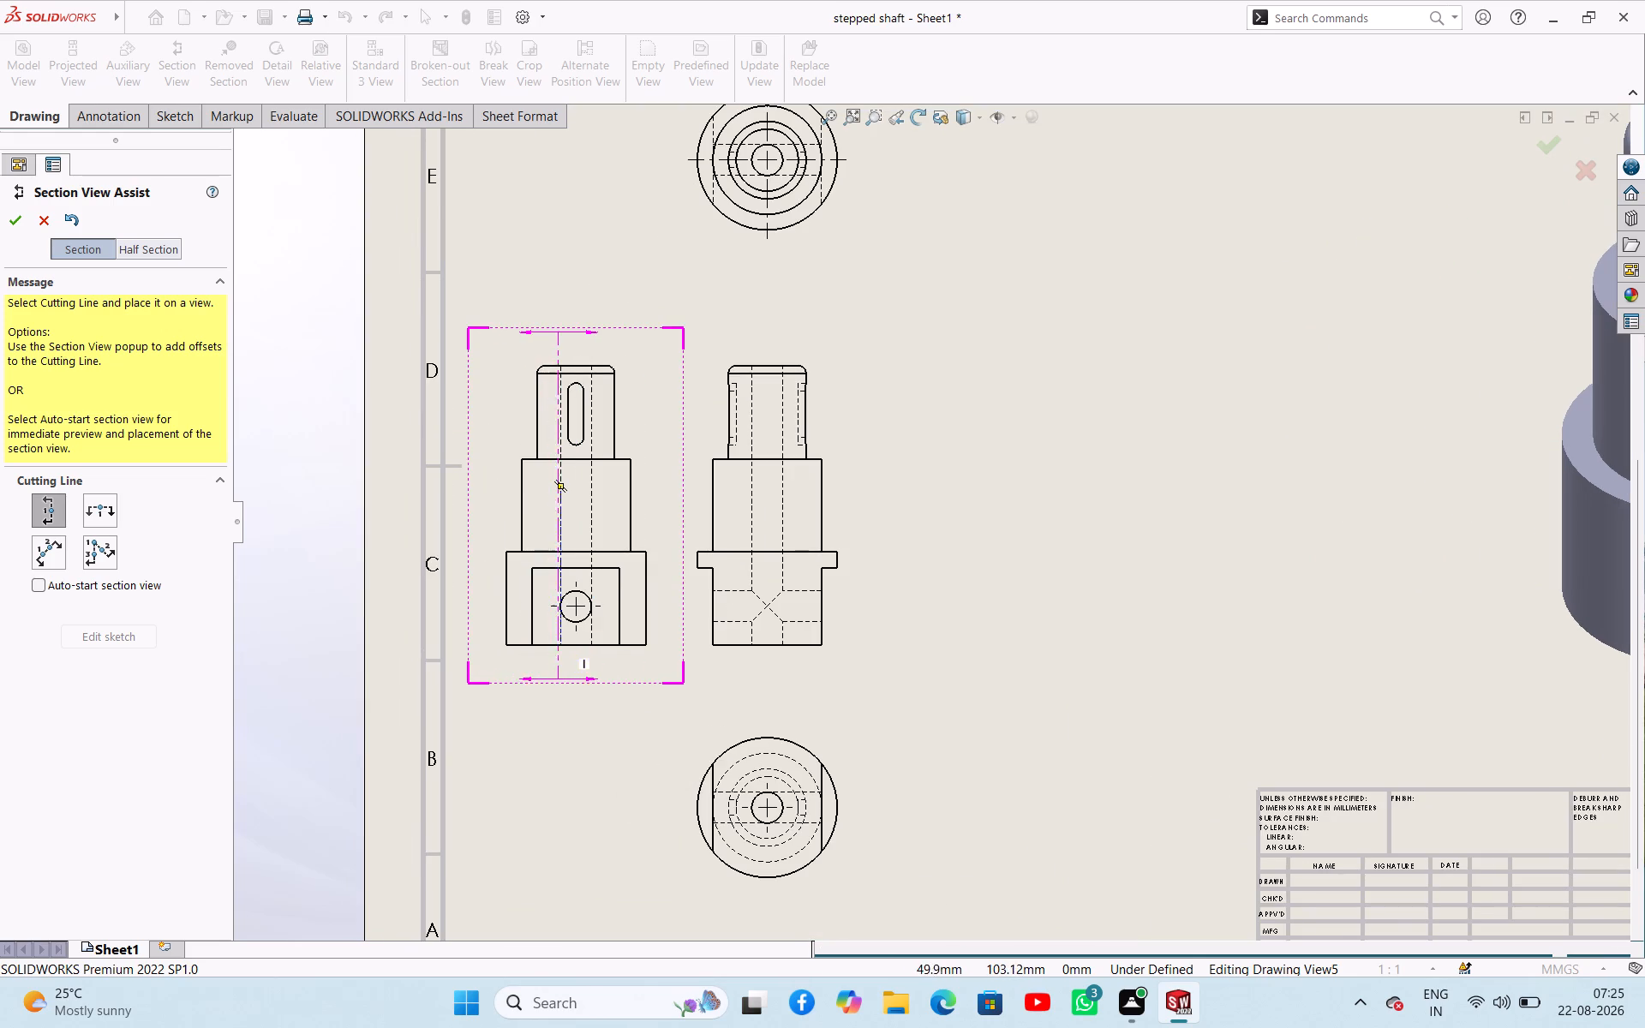
pyautogui.click(577, 648)
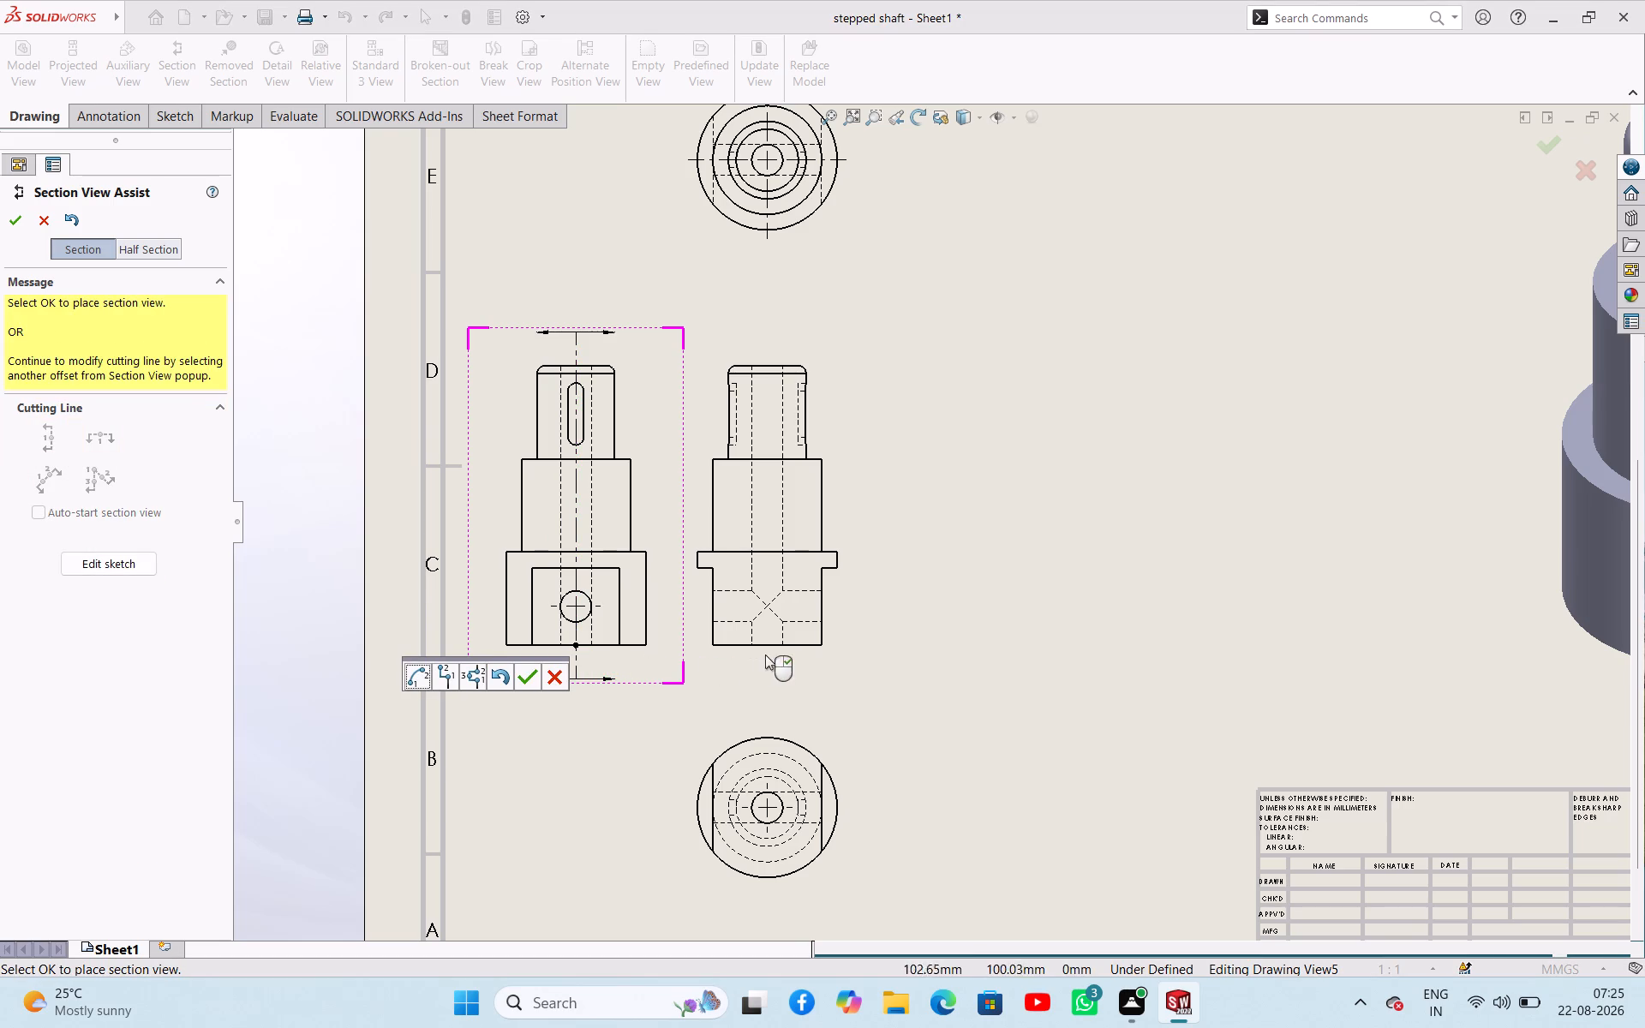
pyautogui.click(528, 666)
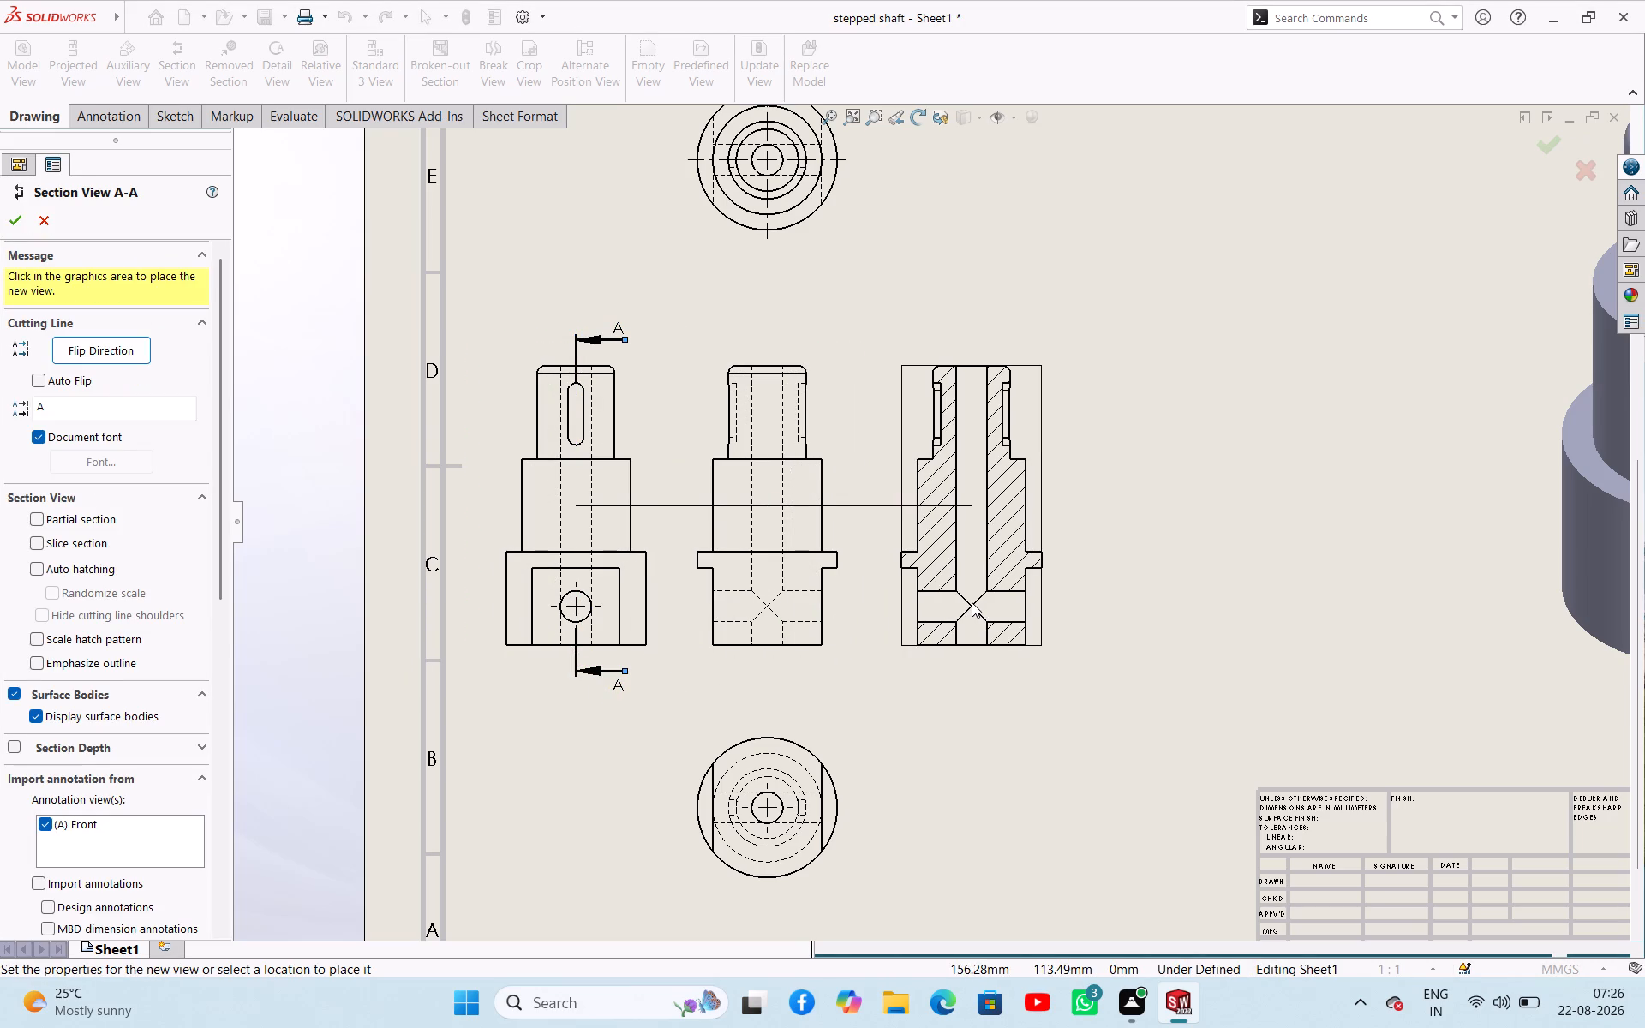
pyautogui.click(972, 602)
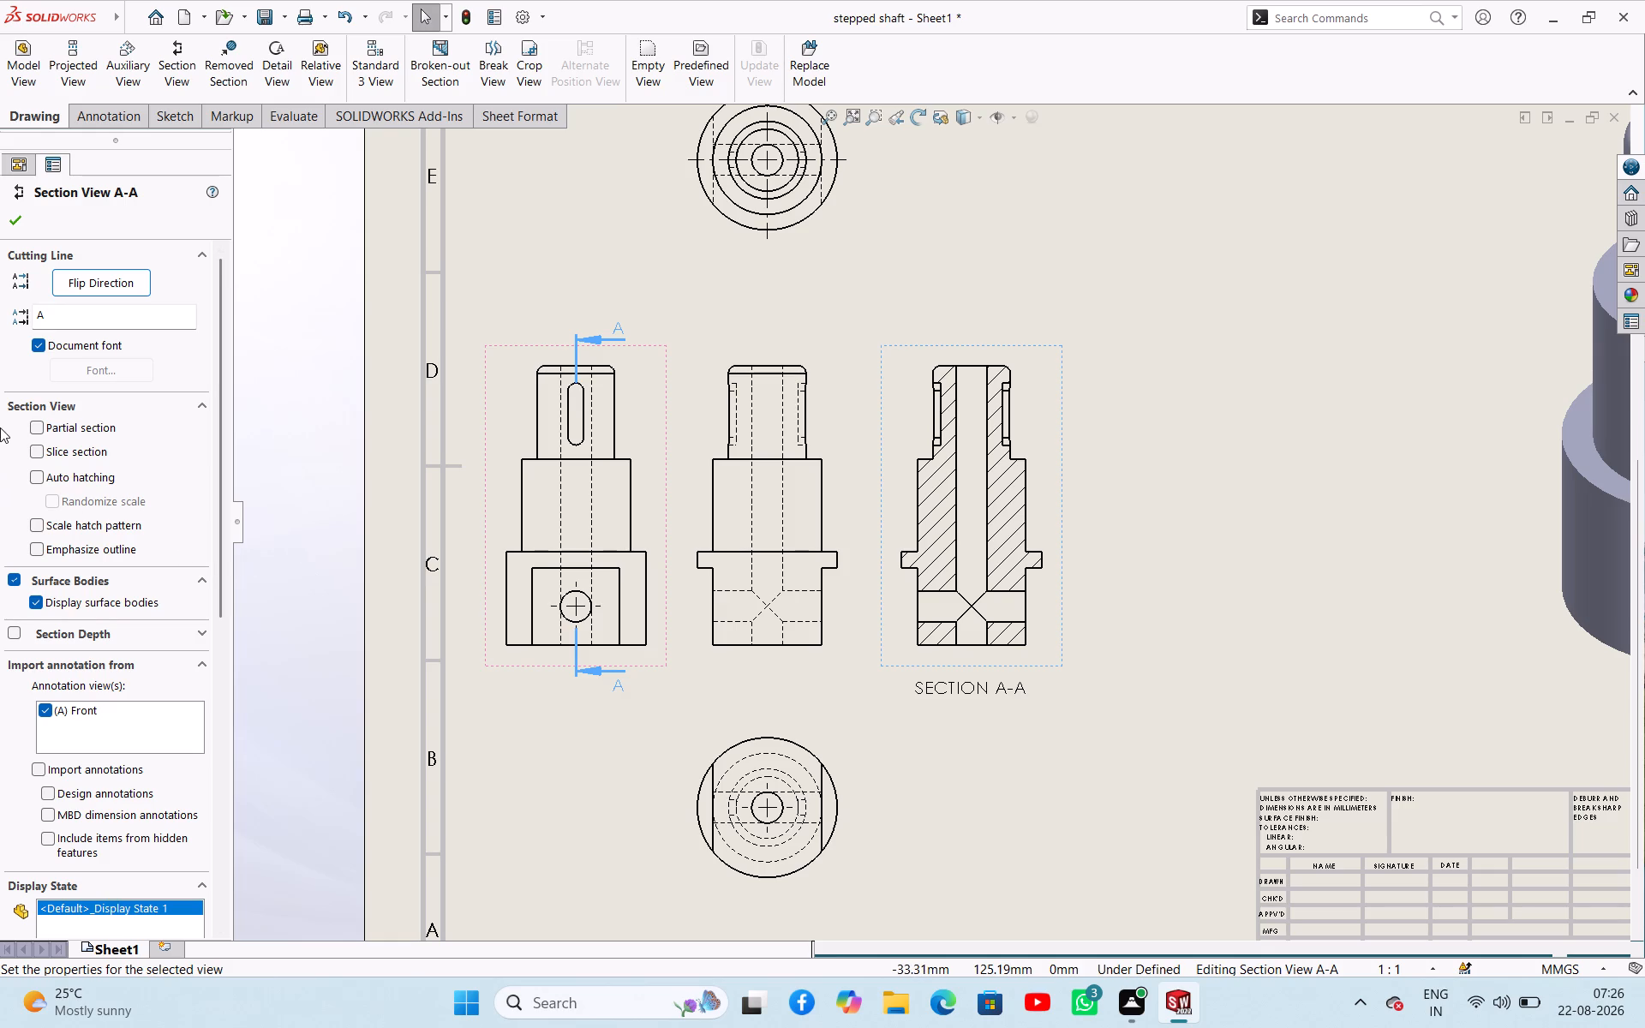
# Accept section view A-A with its current settings.
pyautogui.click(21, 221)
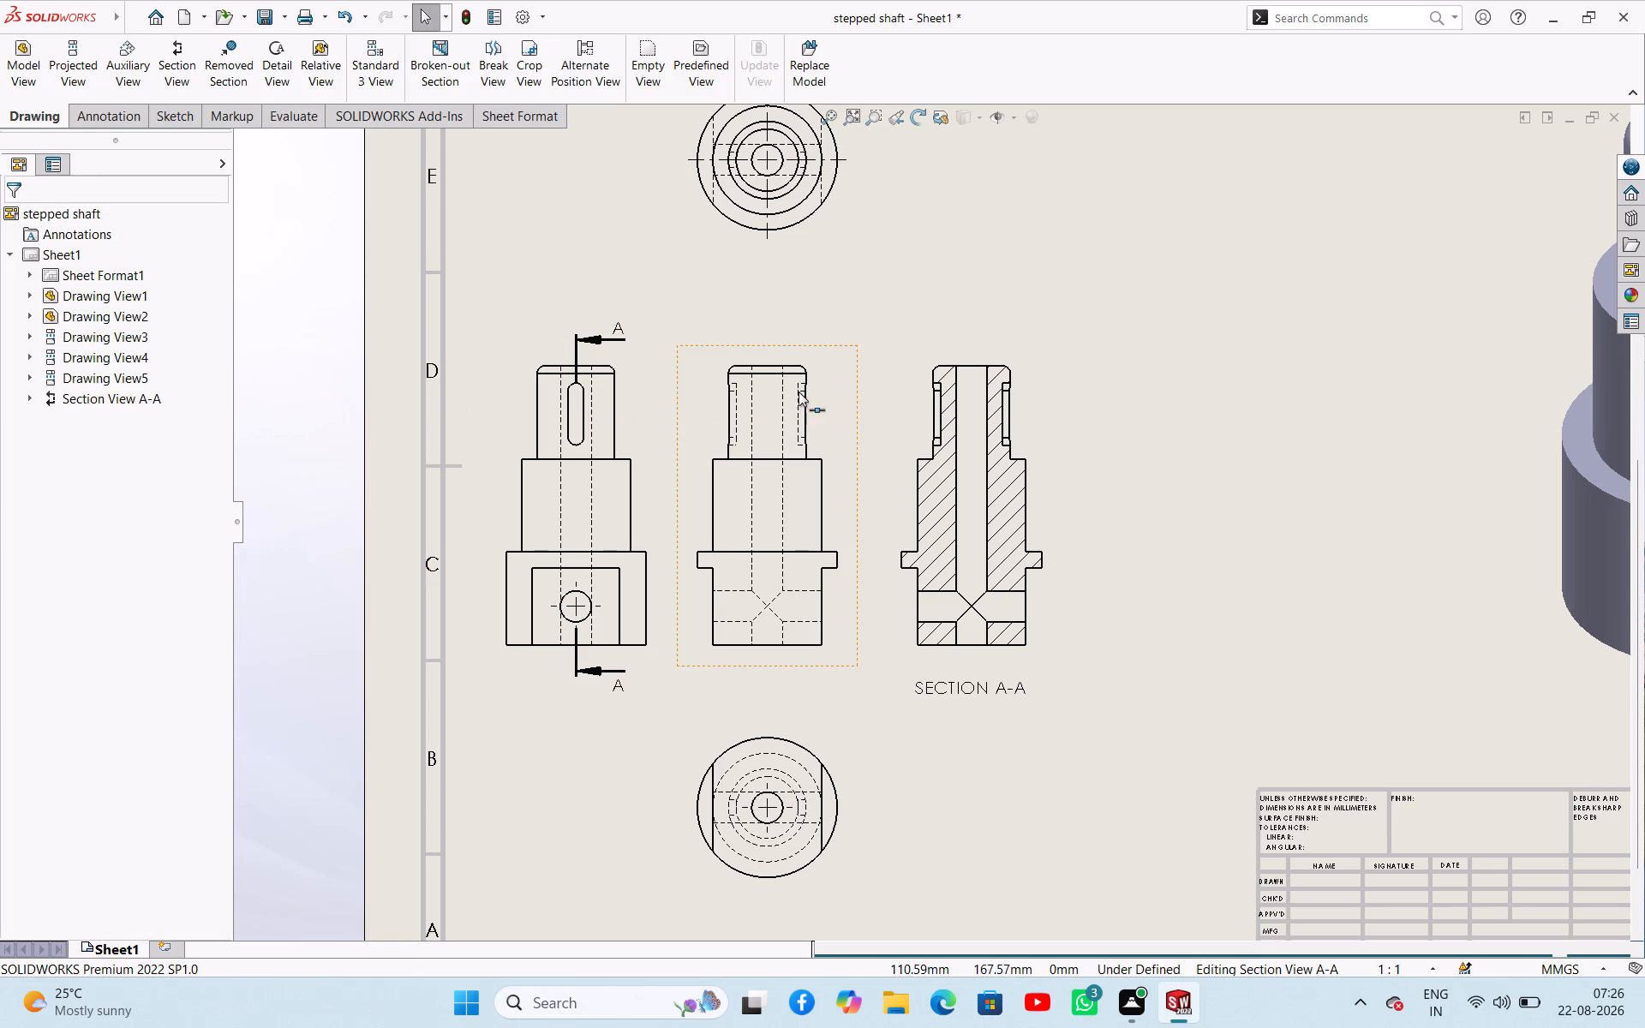
# Dimension the fillet radius at the shaft's top edge and the central bore's diameter in the front view, with Smart Dimension.
pyautogui.middleClick(1107, 438)
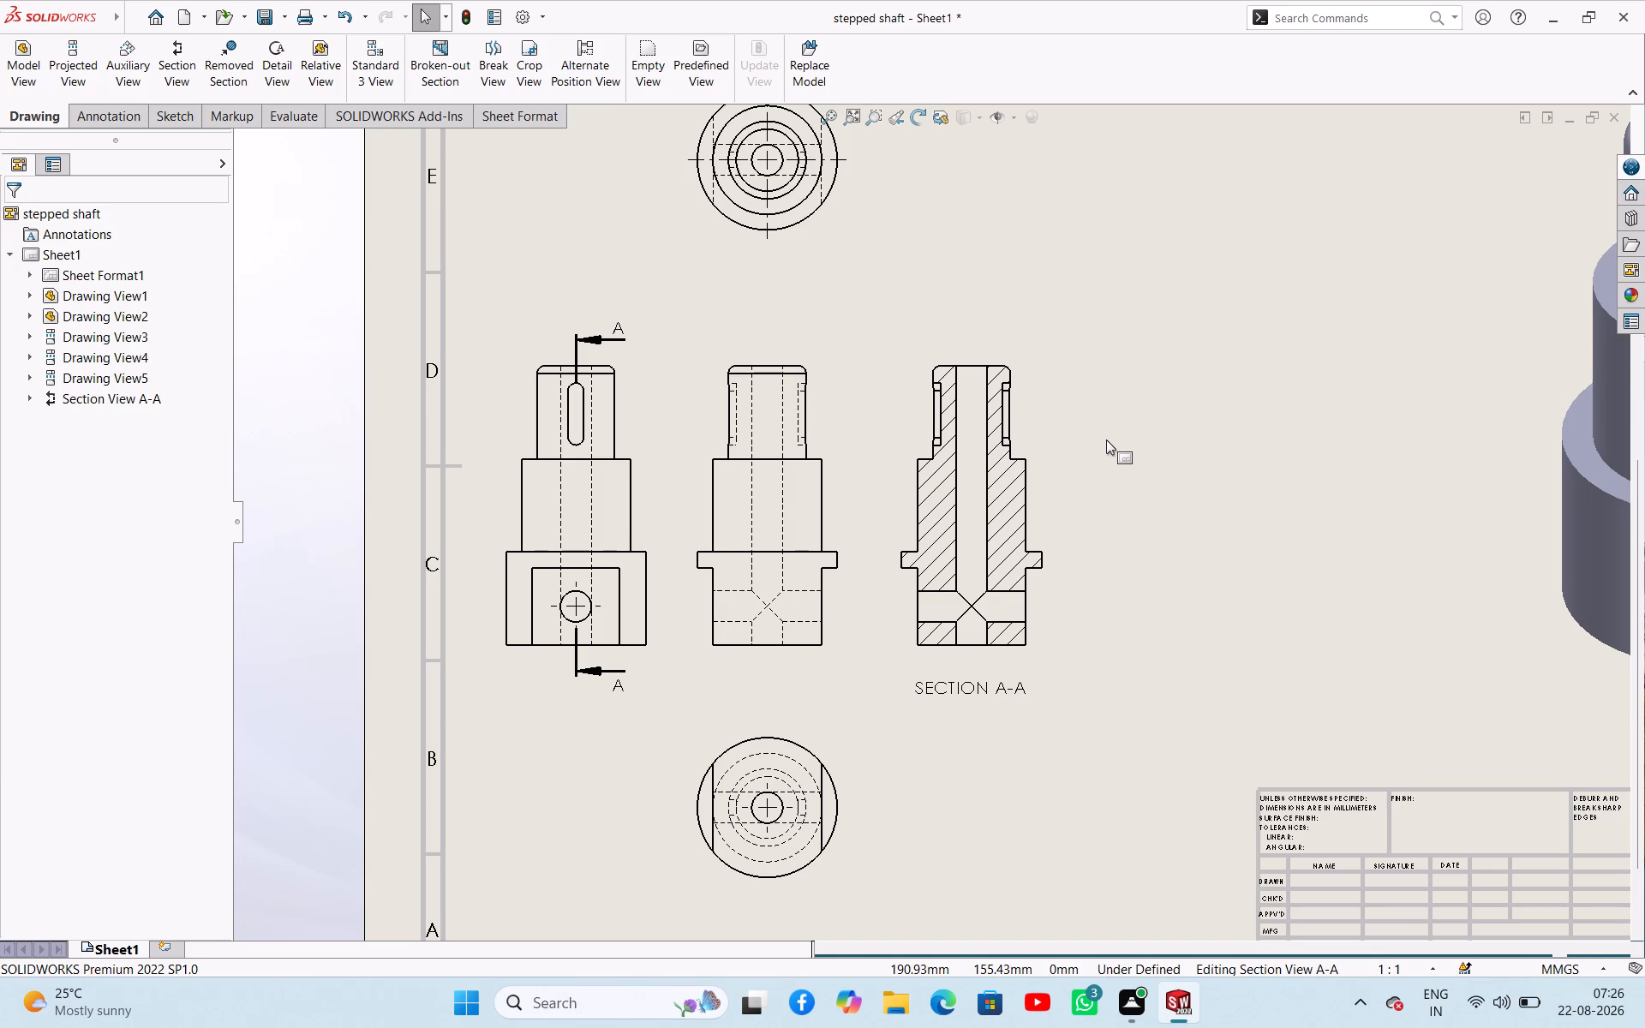
pyautogui.moveTo(1106, 439); pyautogui.dragTo(1089, 418, button='middle')
pyautogui.moveTo(1089, 427); pyautogui.dragTo(1089, 395)
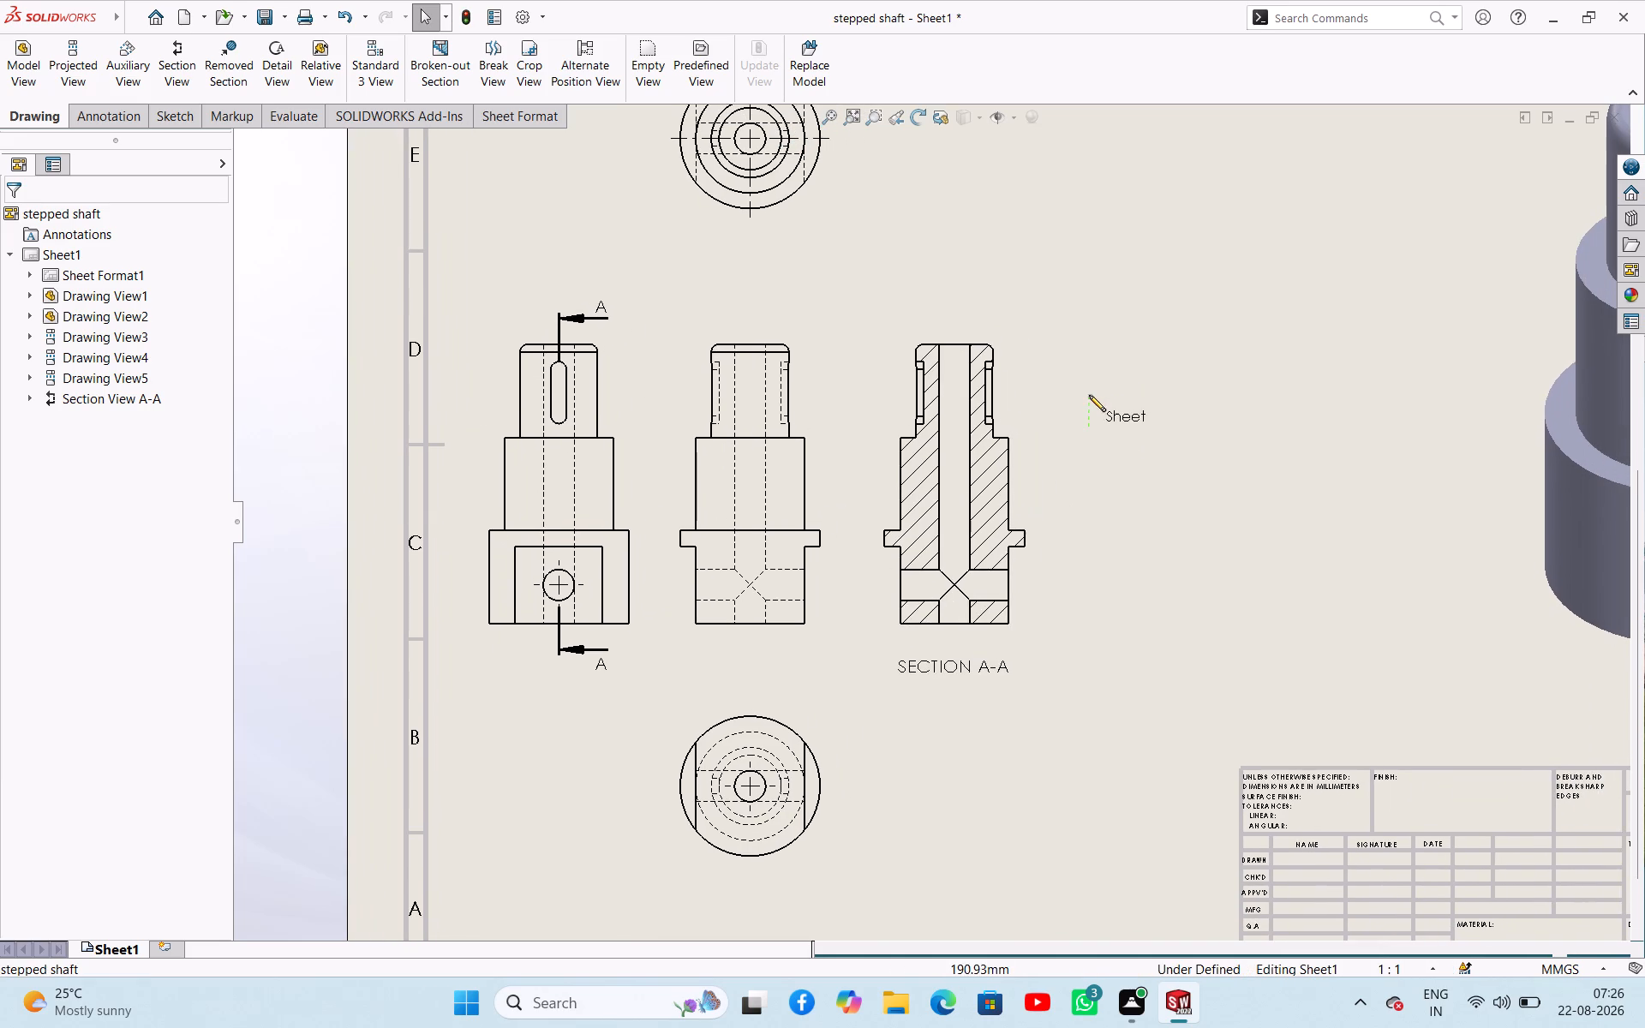
pyautogui.moveTo(1089, 395); pyautogui.dragTo(1094, 364)
pyautogui.moveTo(1097, 404); pyautogui.dragTo(1154, 368)
pyautogui.moveTo(1154, 368); pyautogui.dragTo(1158, 363)
pyautogui.moveTo(1158, 363); pyautogui.dragTo(1210, 260, button='right')
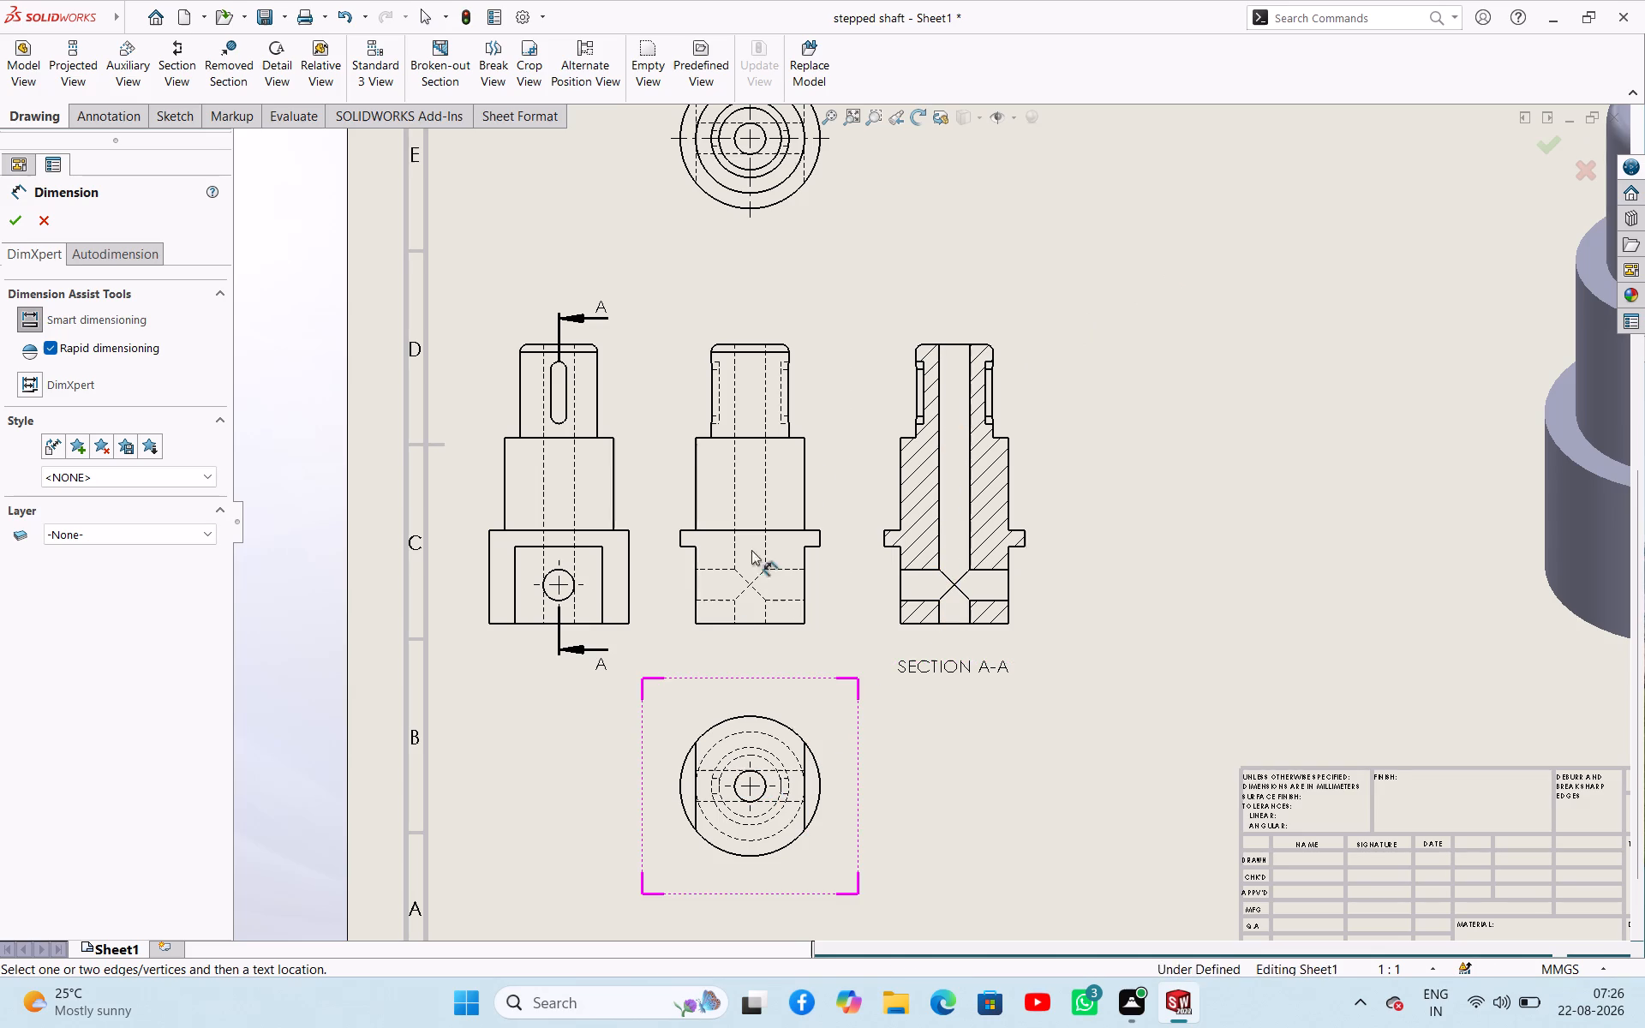
pyautogui.scroll(-3, 746, 348)
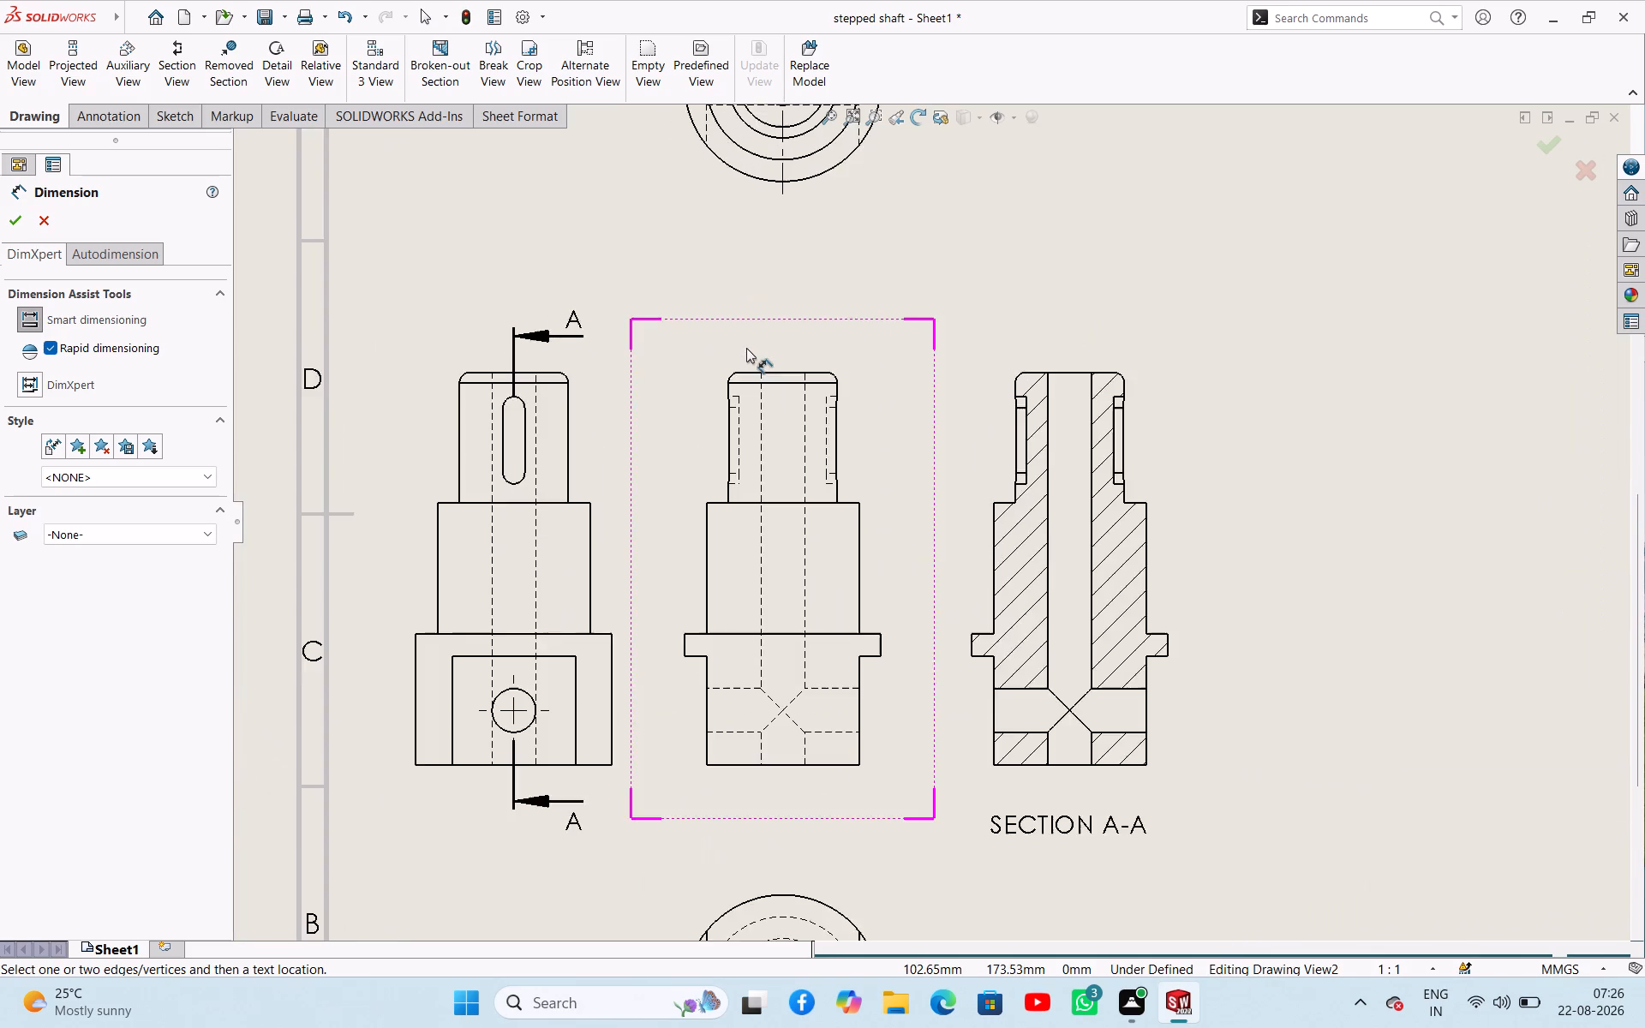
pyautogui.scroll(-4, 746, 348)
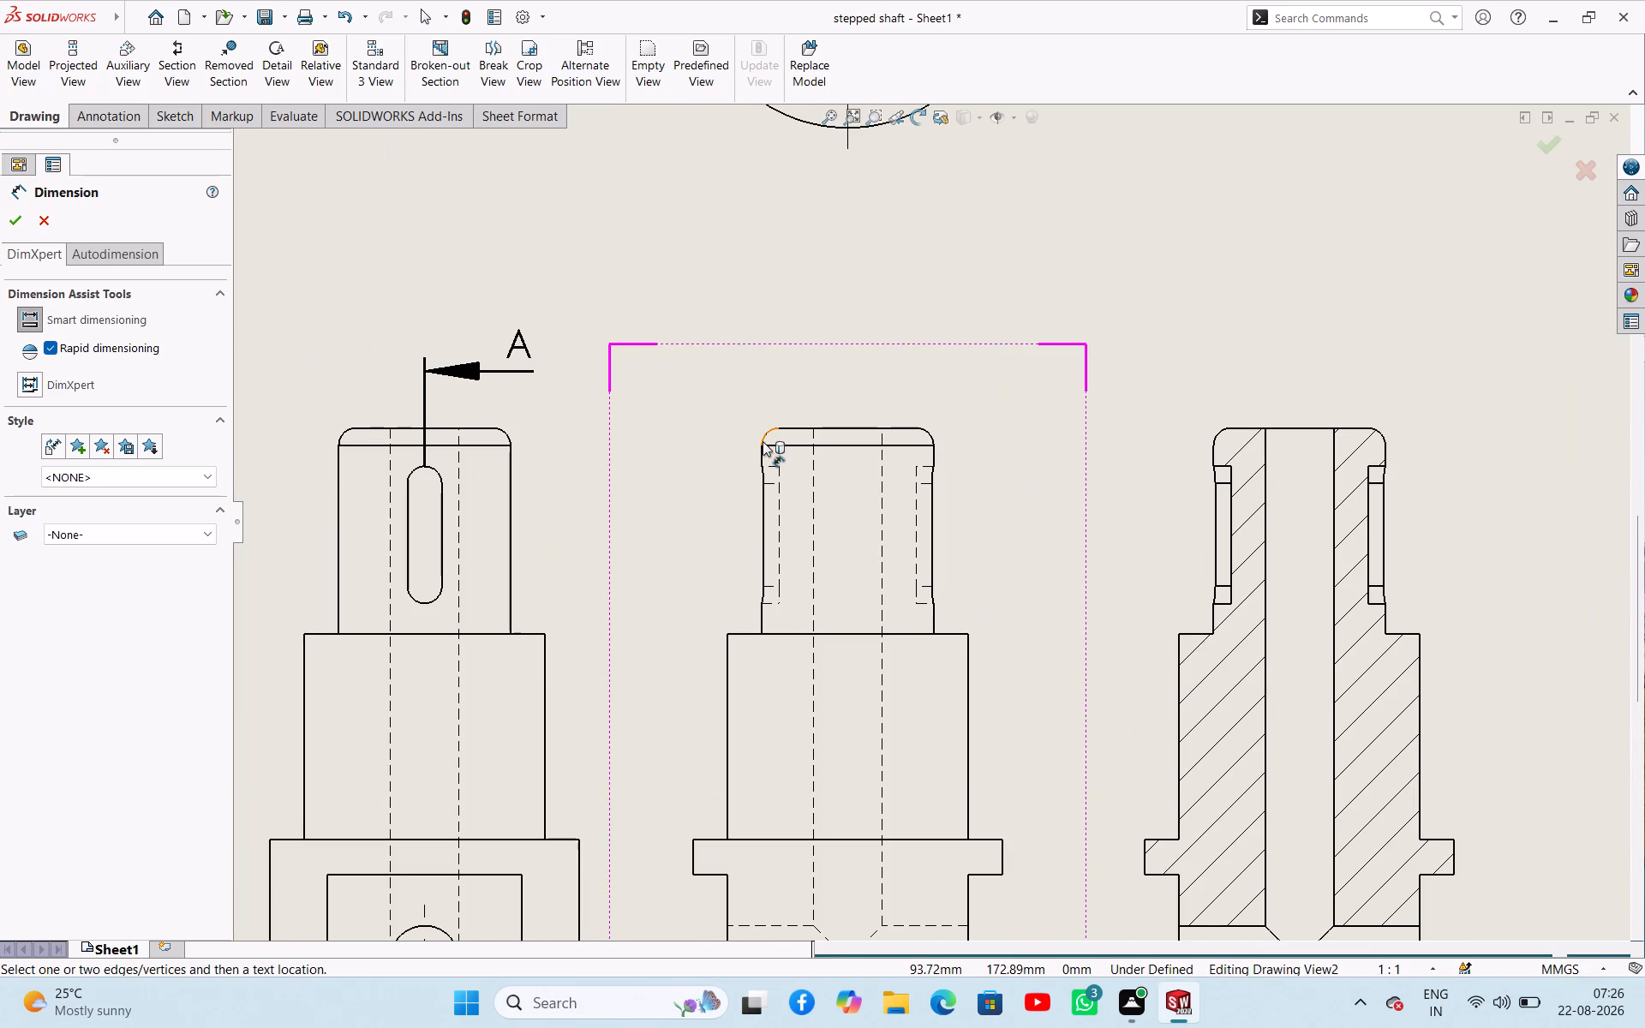
pyautogui.click(763, 441)
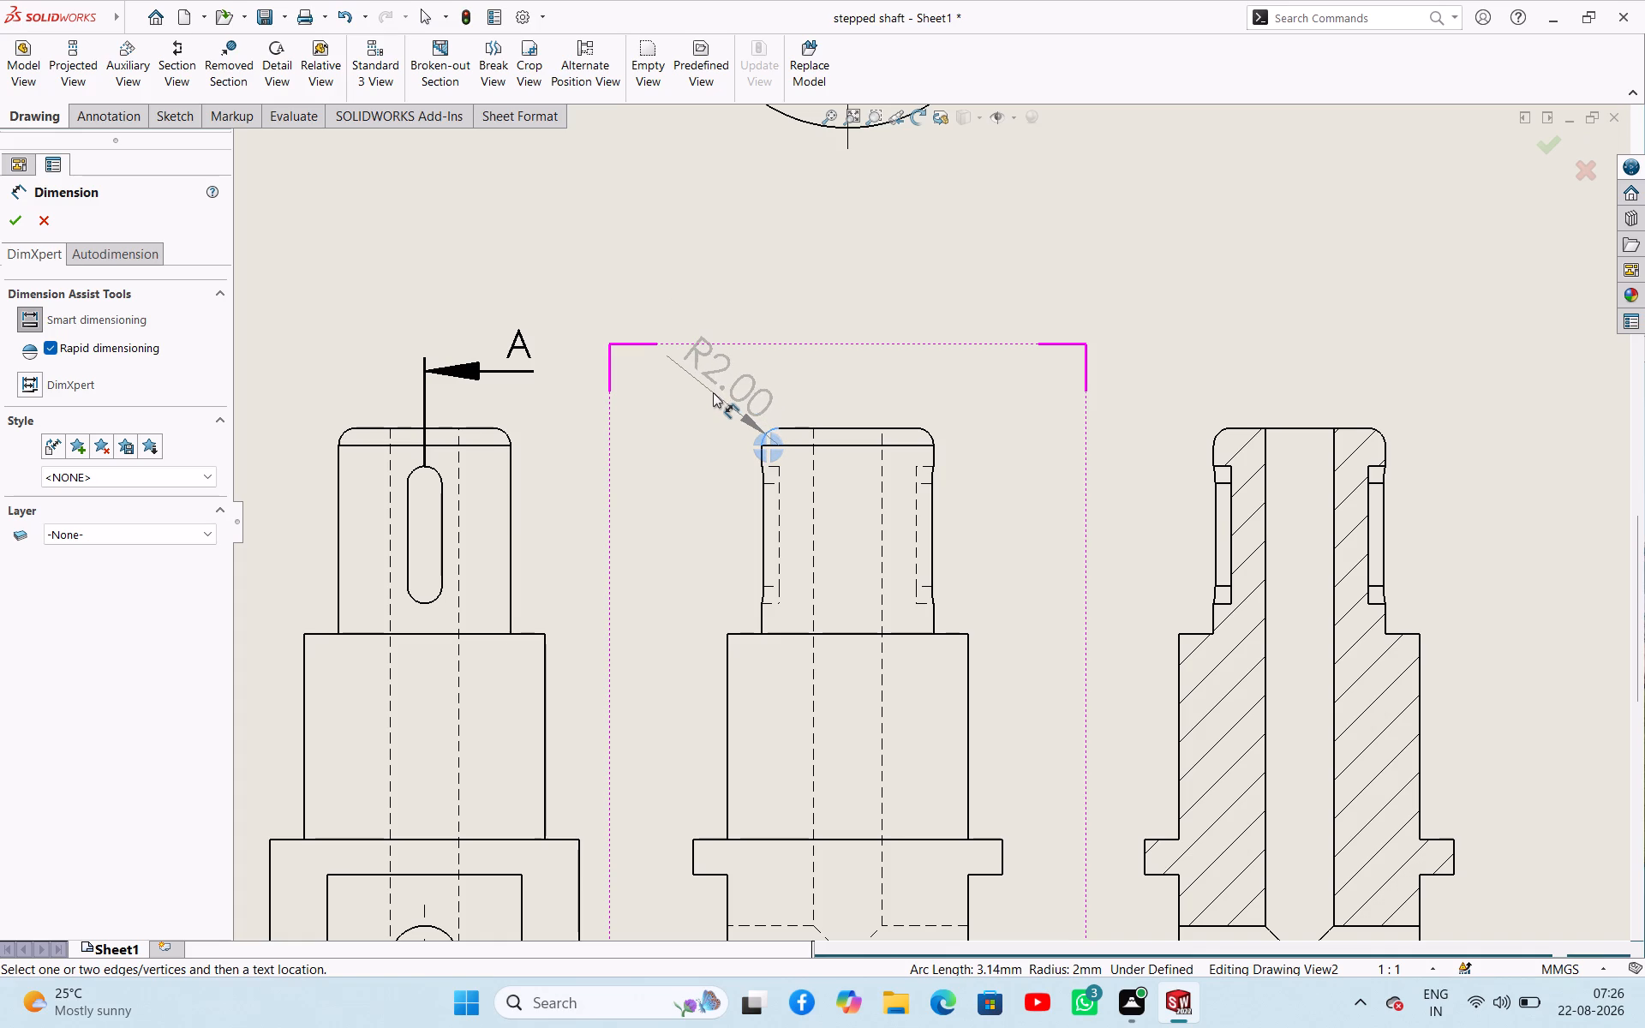
pyautogui.click(713, 392)
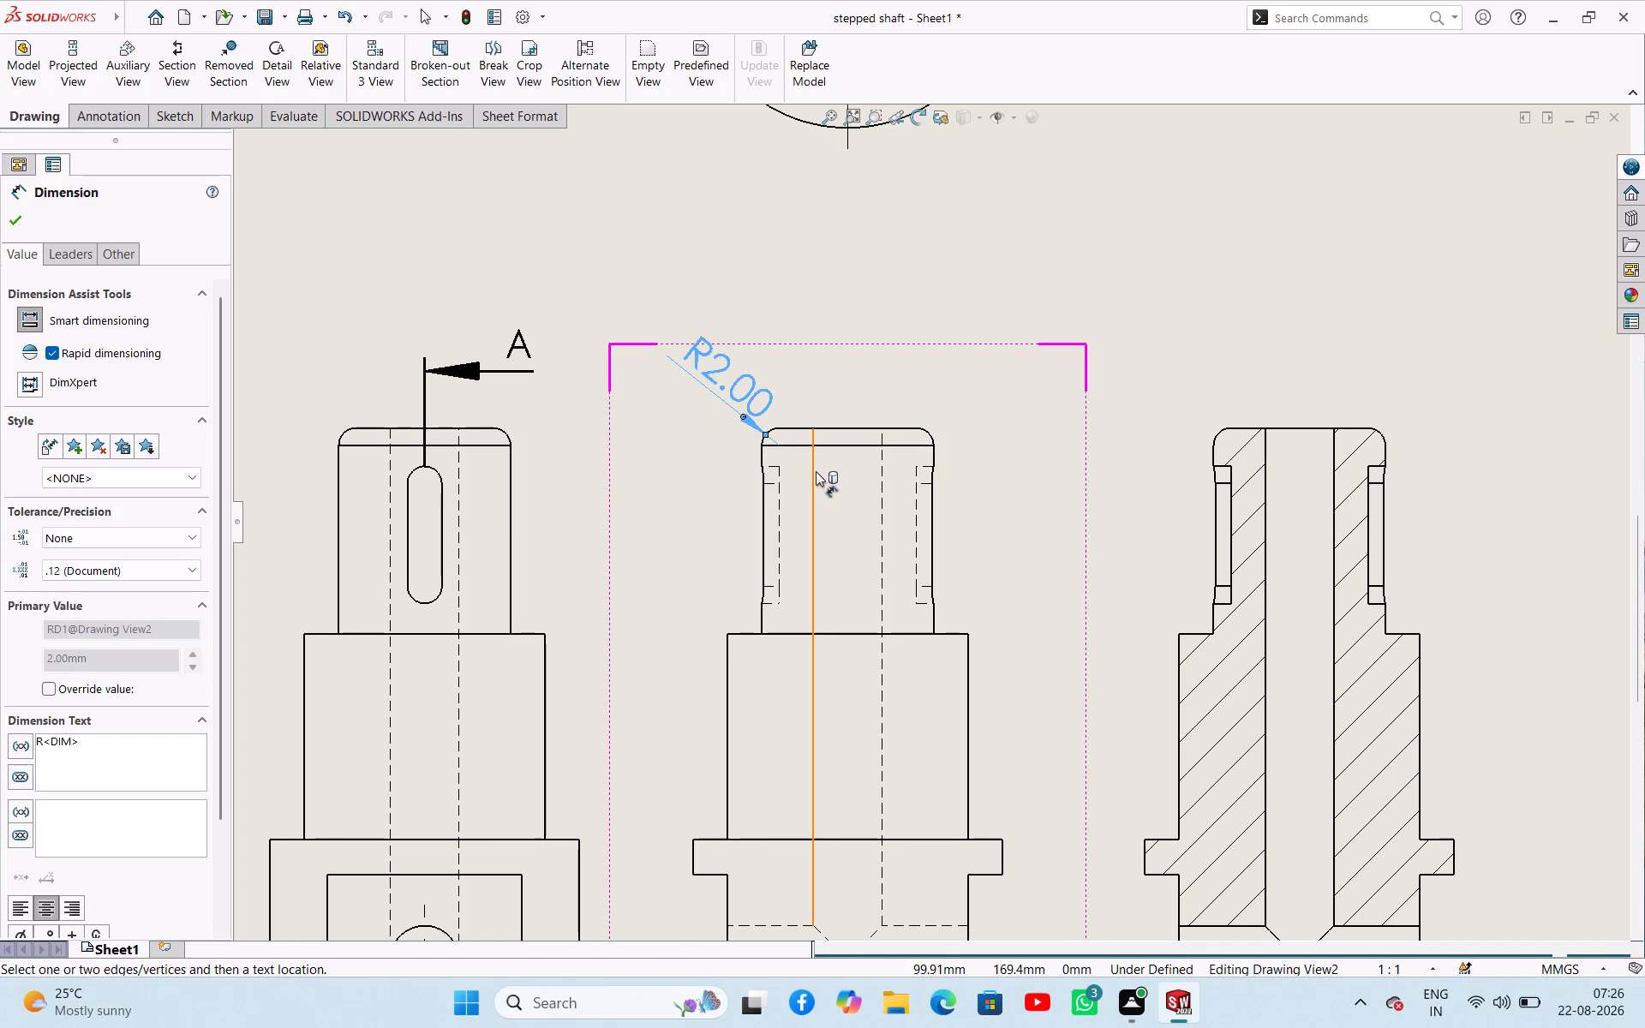
pyautogui.click(816, 471)
pyautogui.click(880, 488)
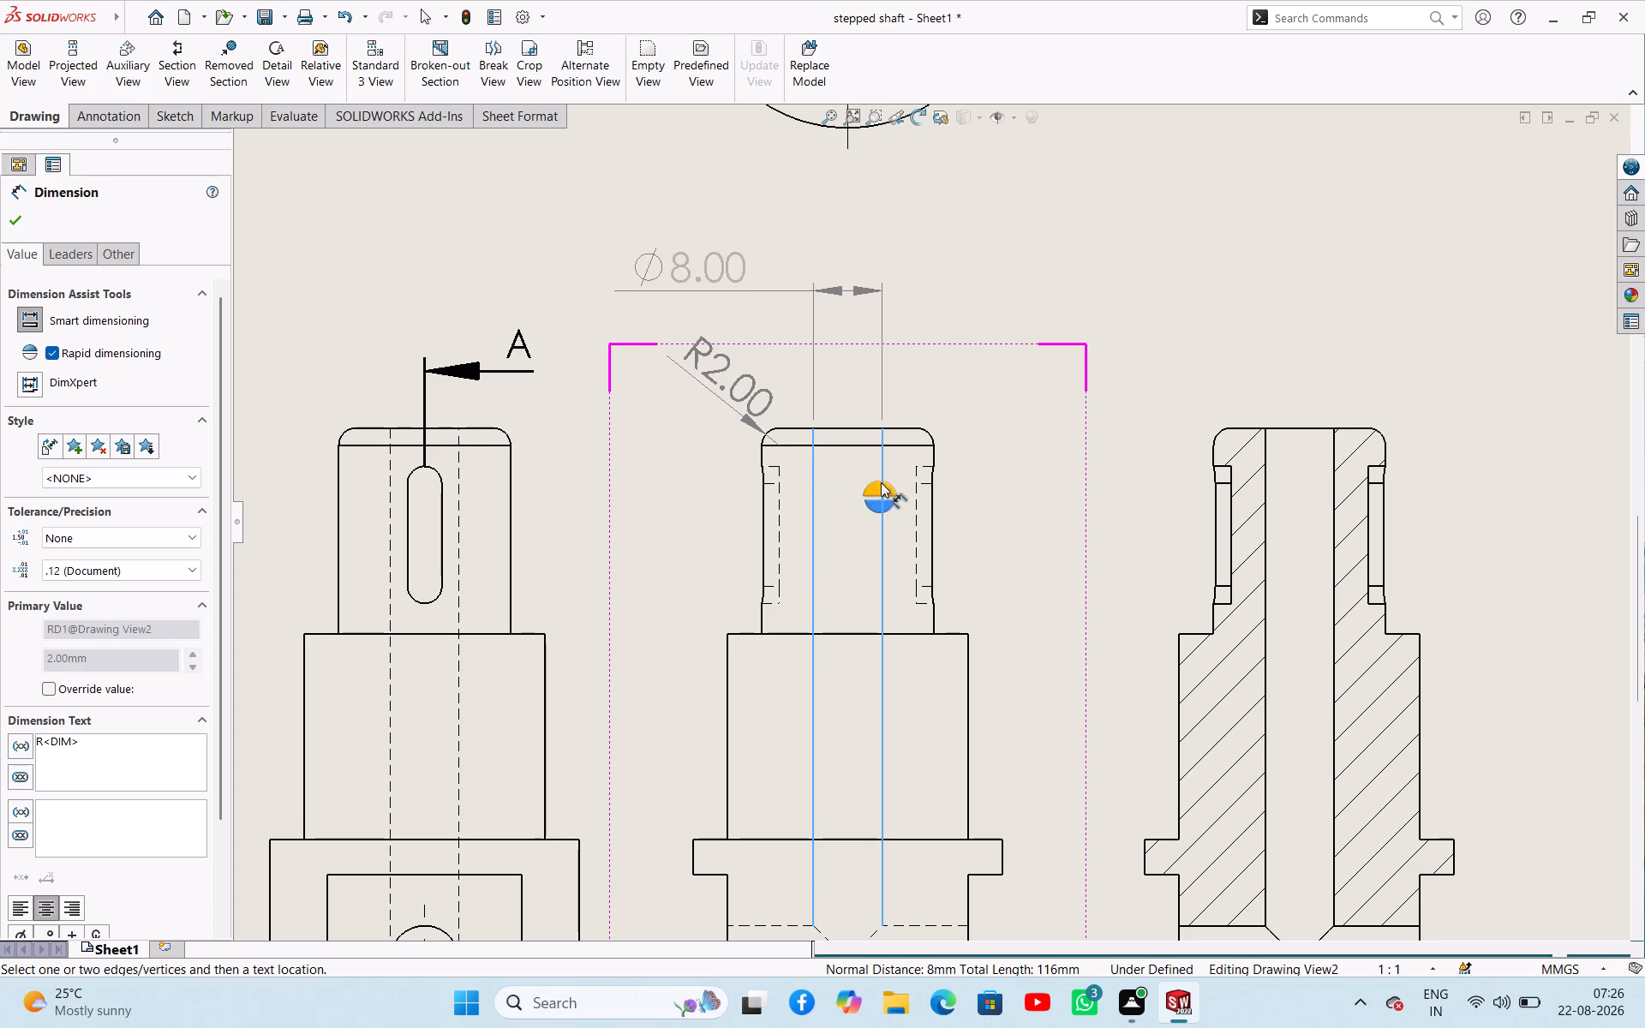
pyautogui.click(857, 356)
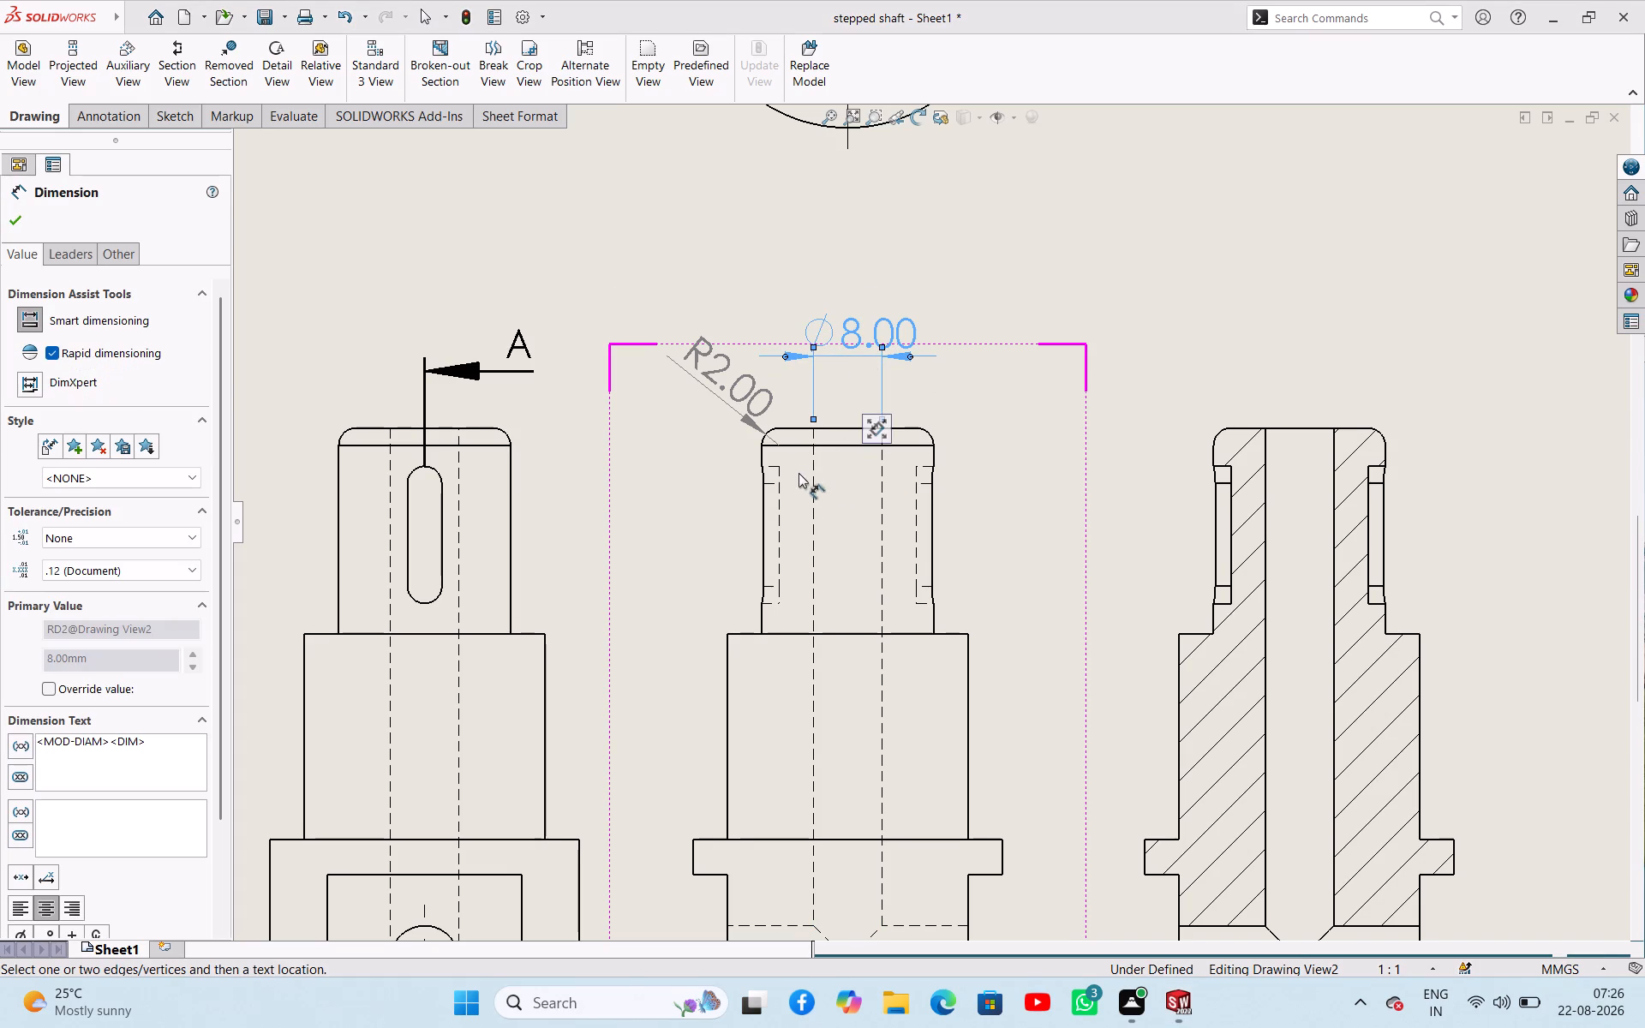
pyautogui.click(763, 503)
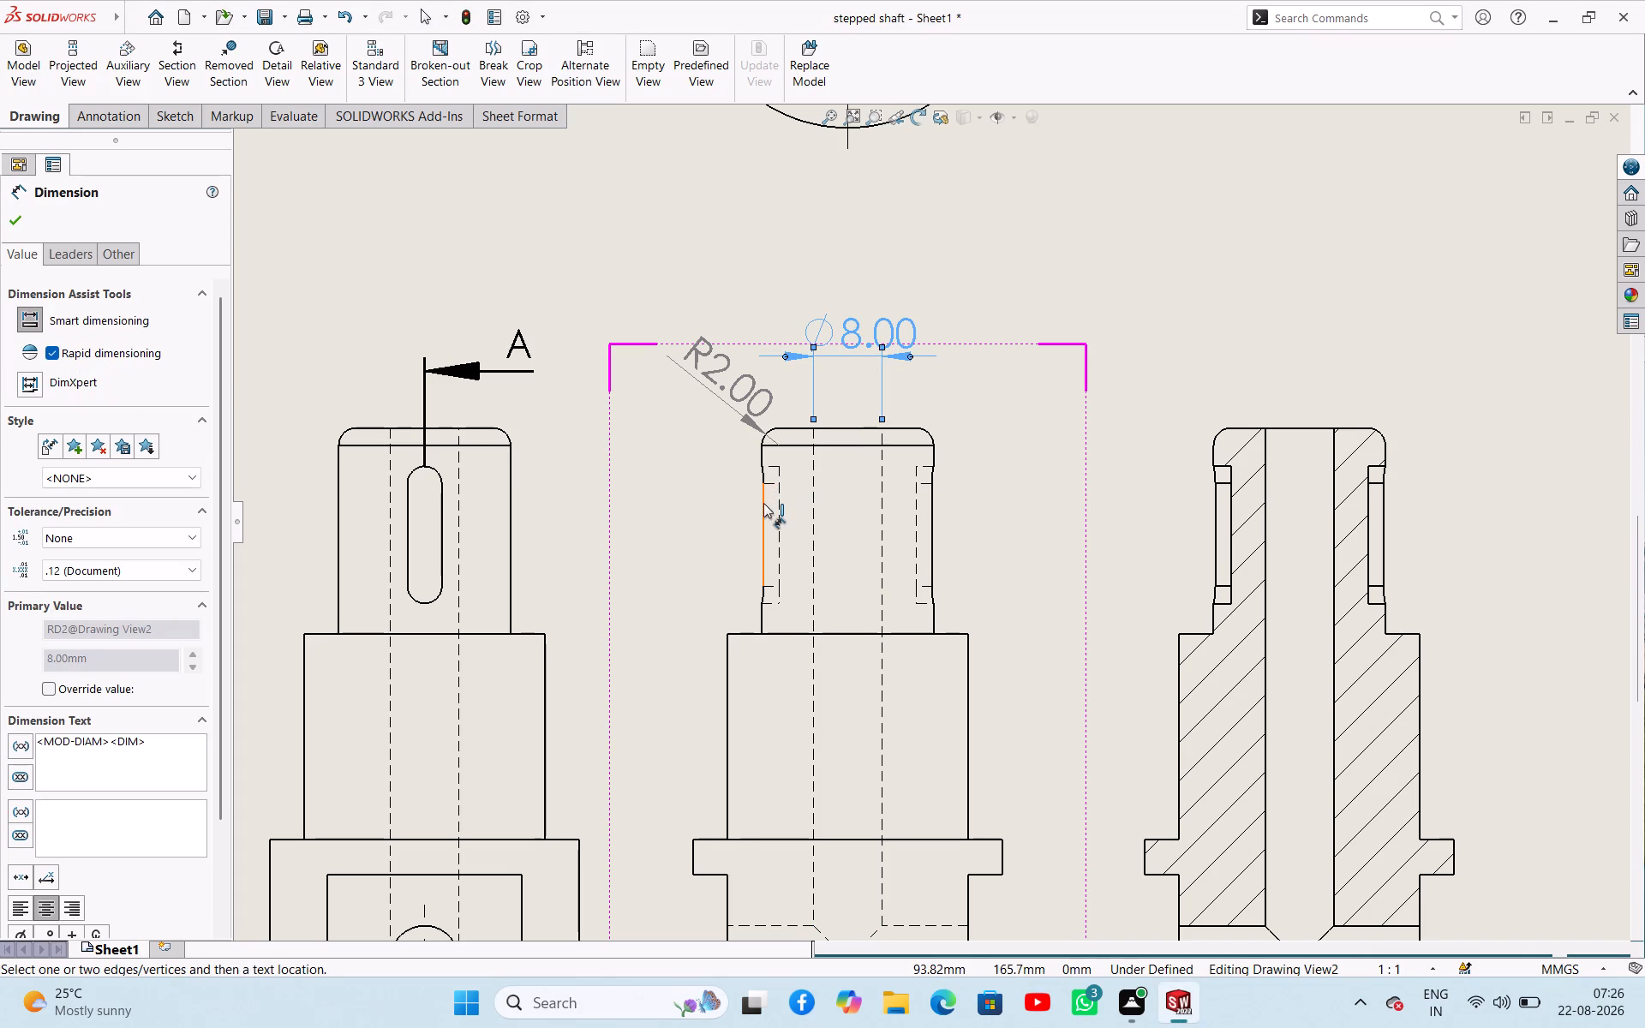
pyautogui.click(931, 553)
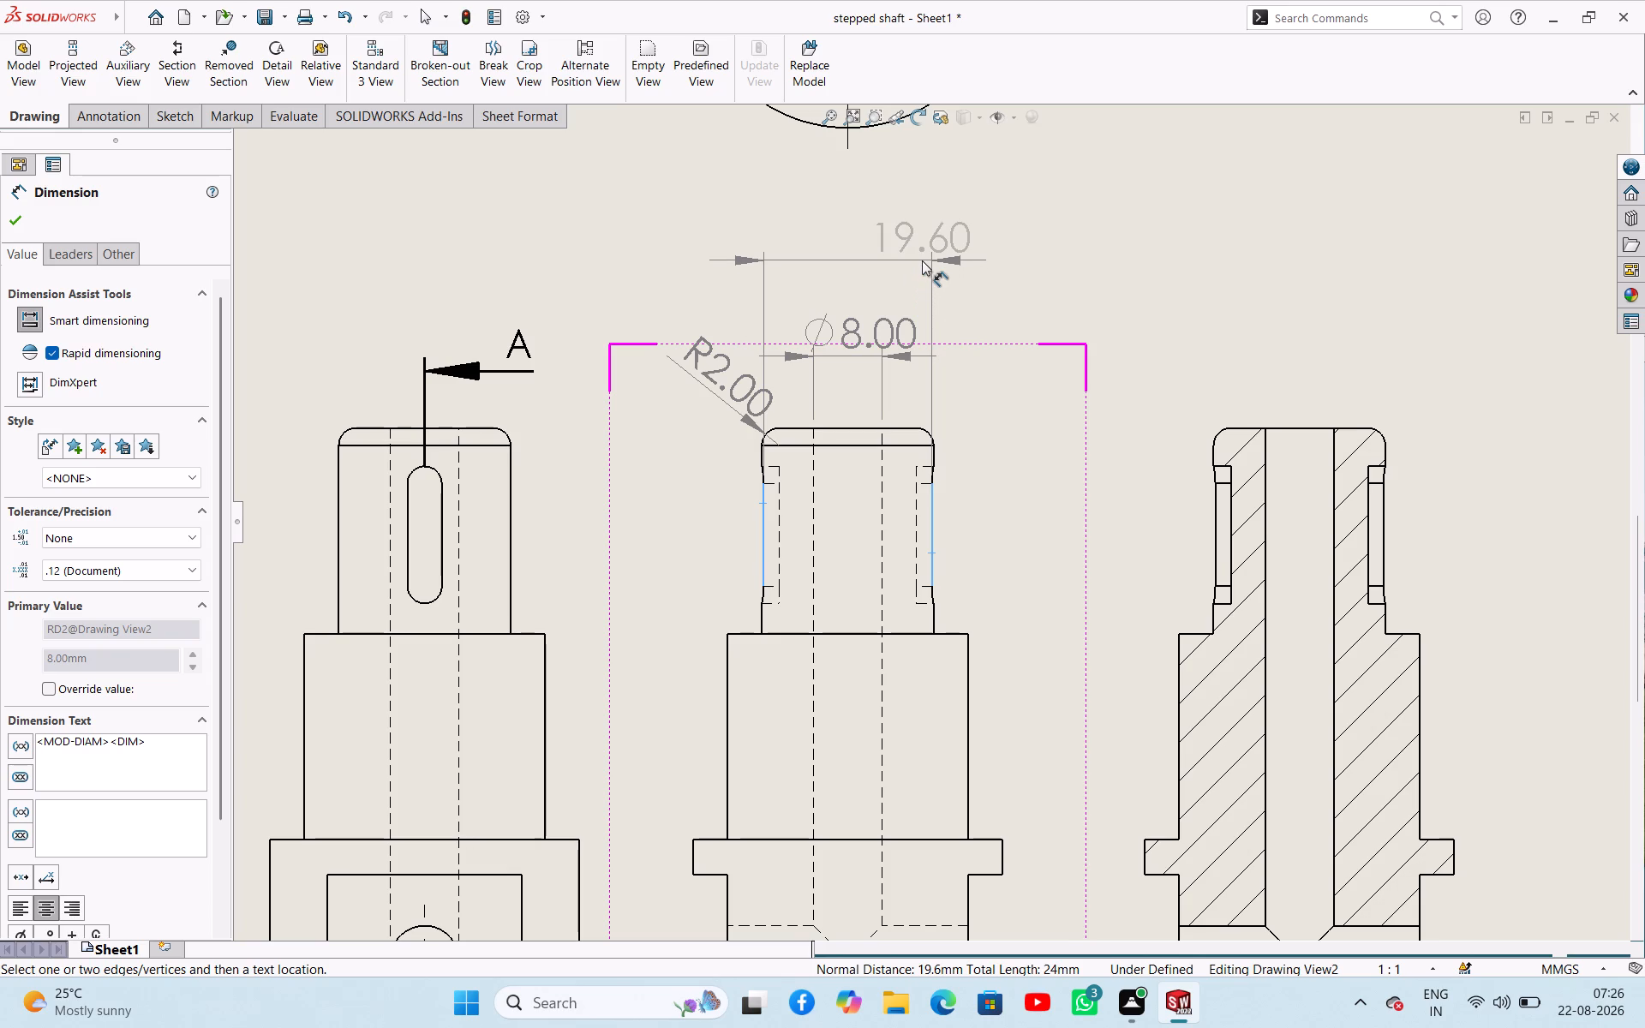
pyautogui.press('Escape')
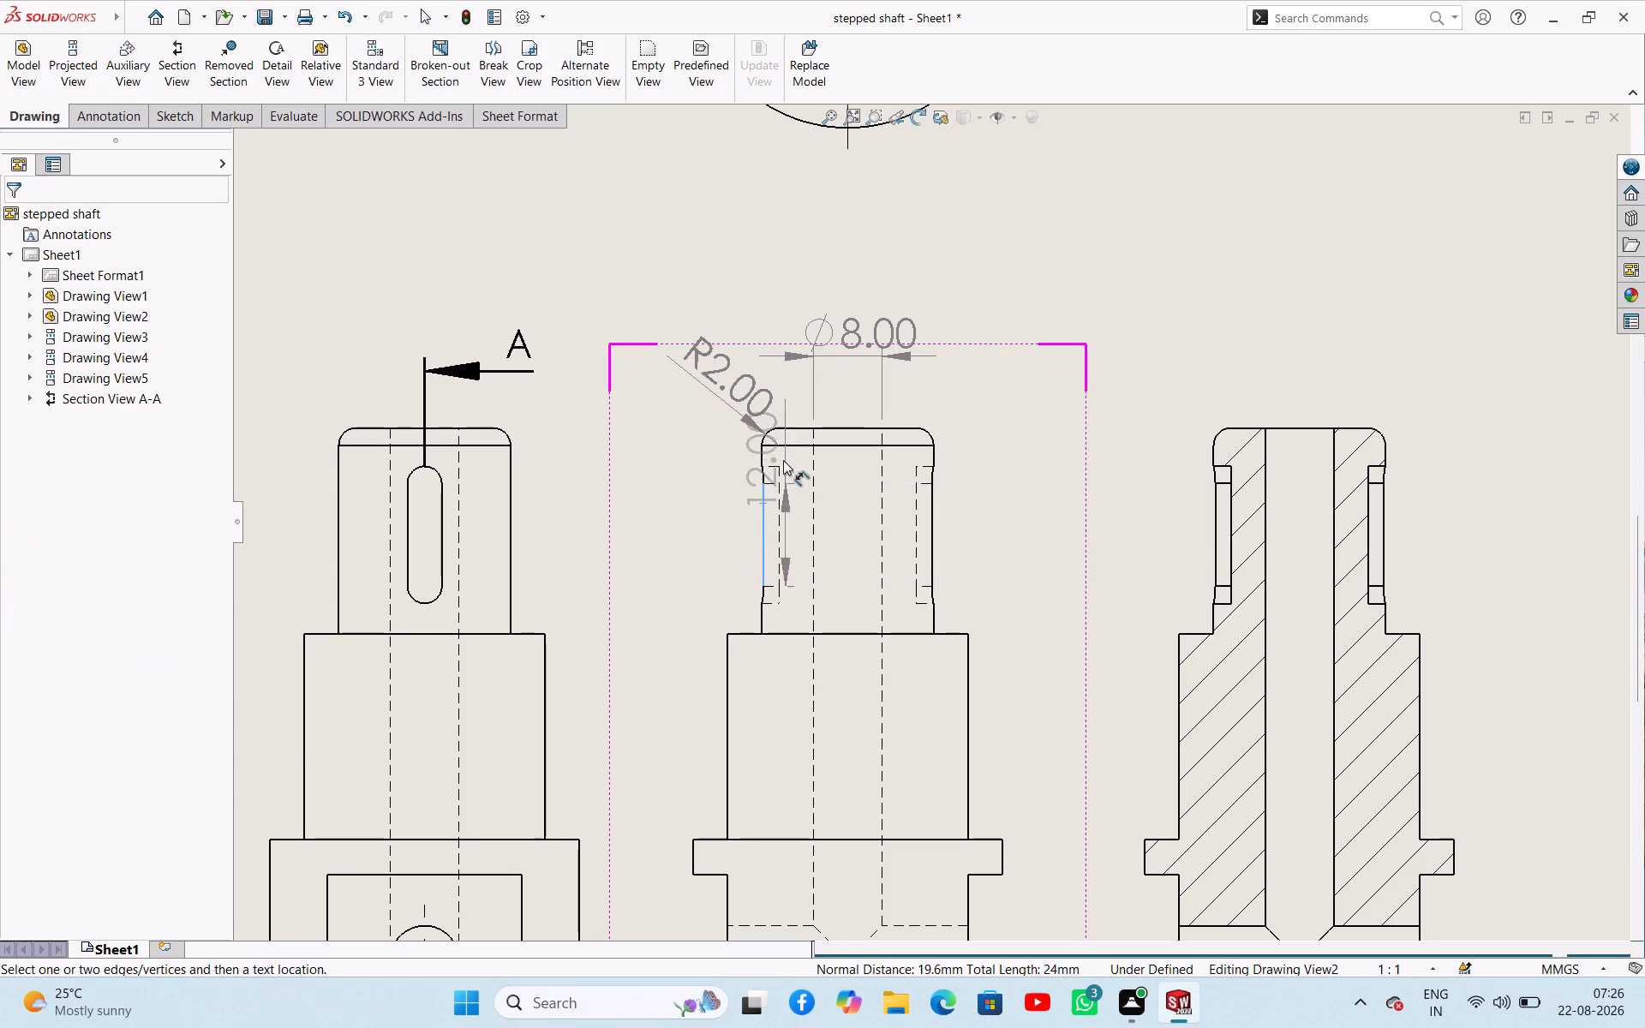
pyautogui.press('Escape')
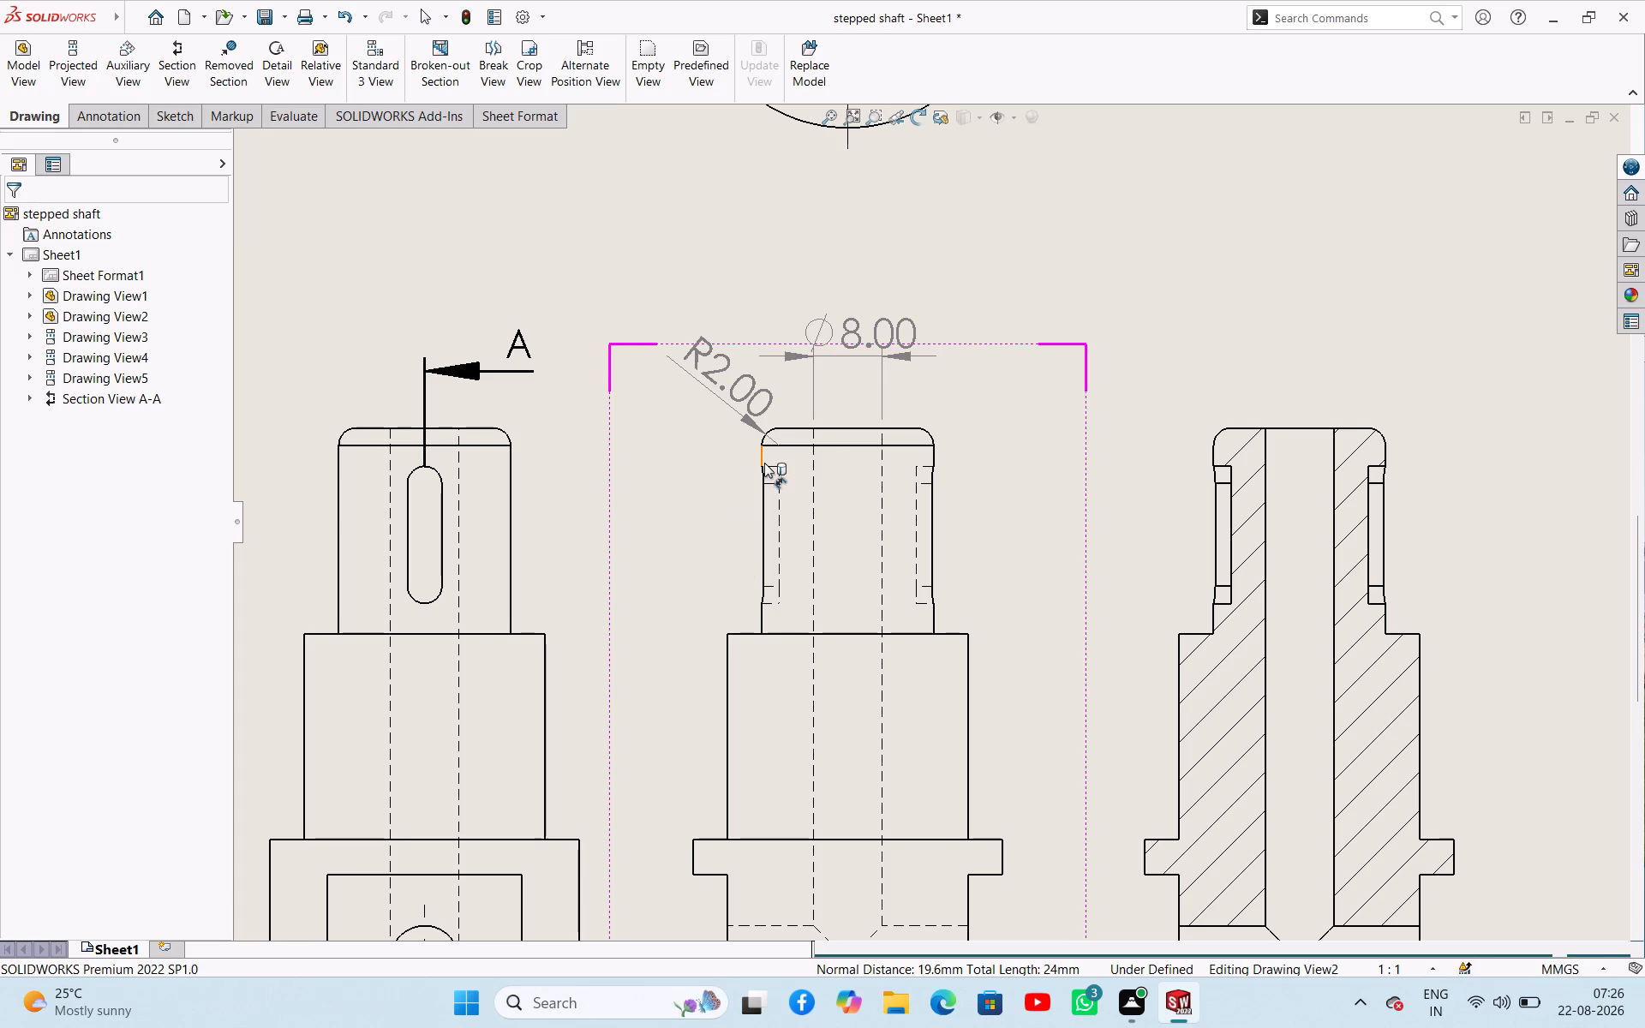
# Dimension the uppermost shaft step's outer diameter above the front view and the thickness of the projecting flange beside it.
pyautogui.click(764, 463)
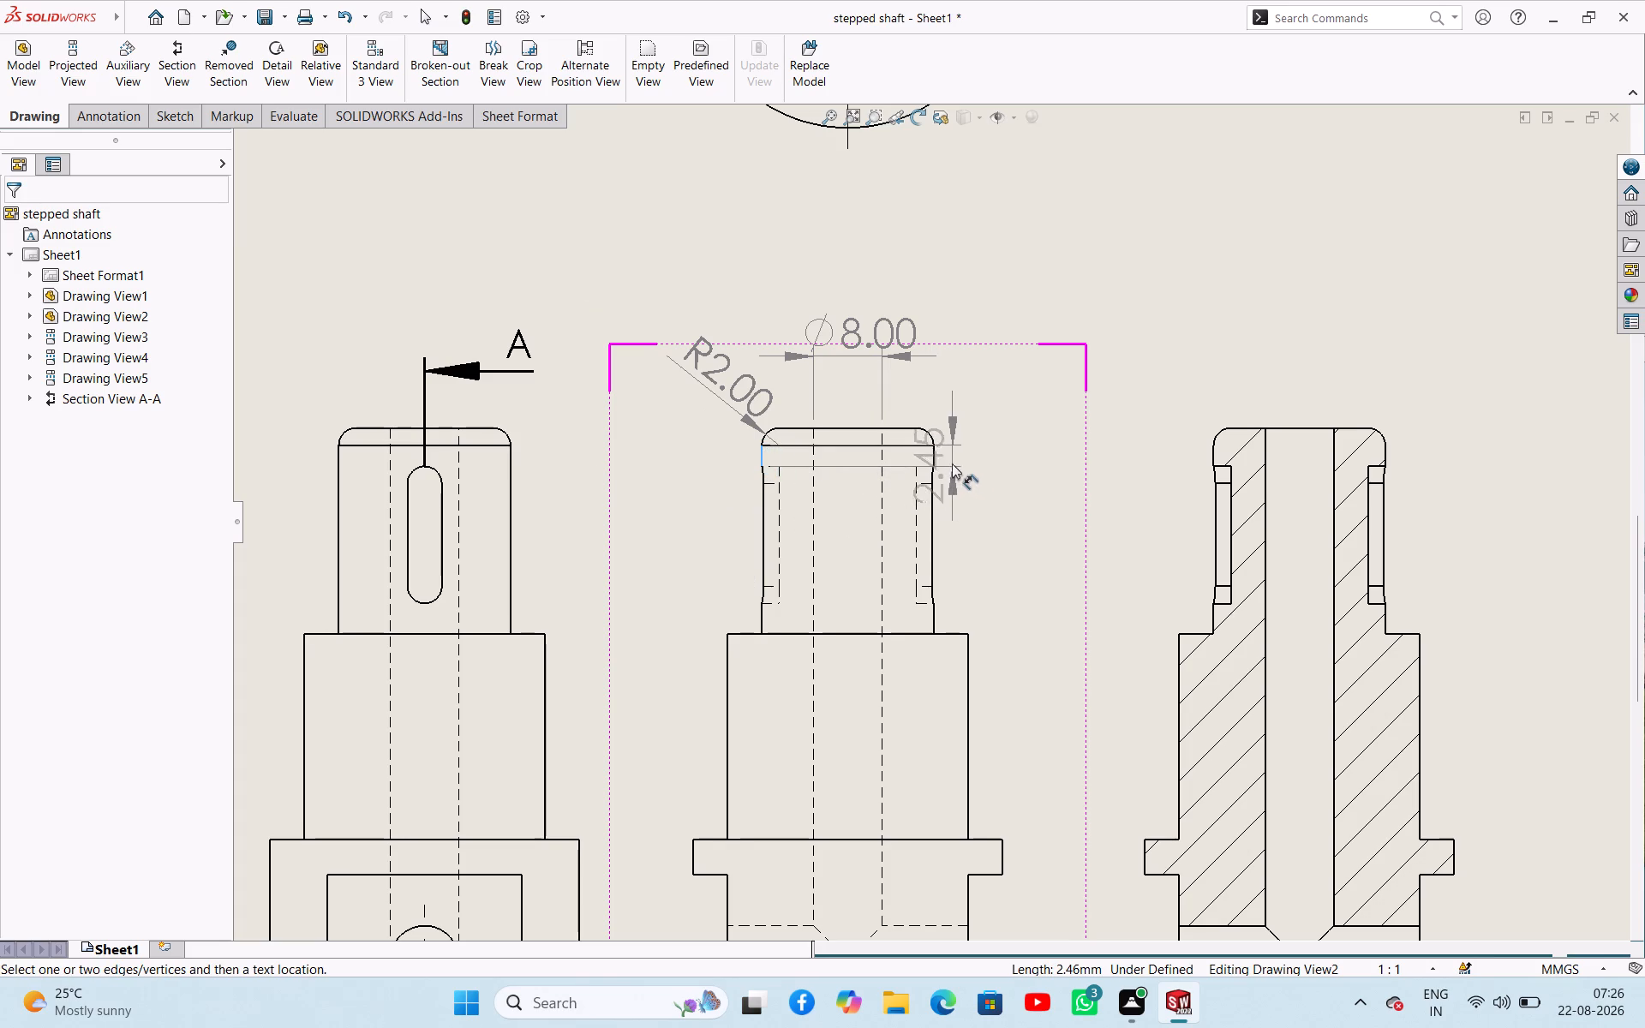
pyautogui.click(936, 454)
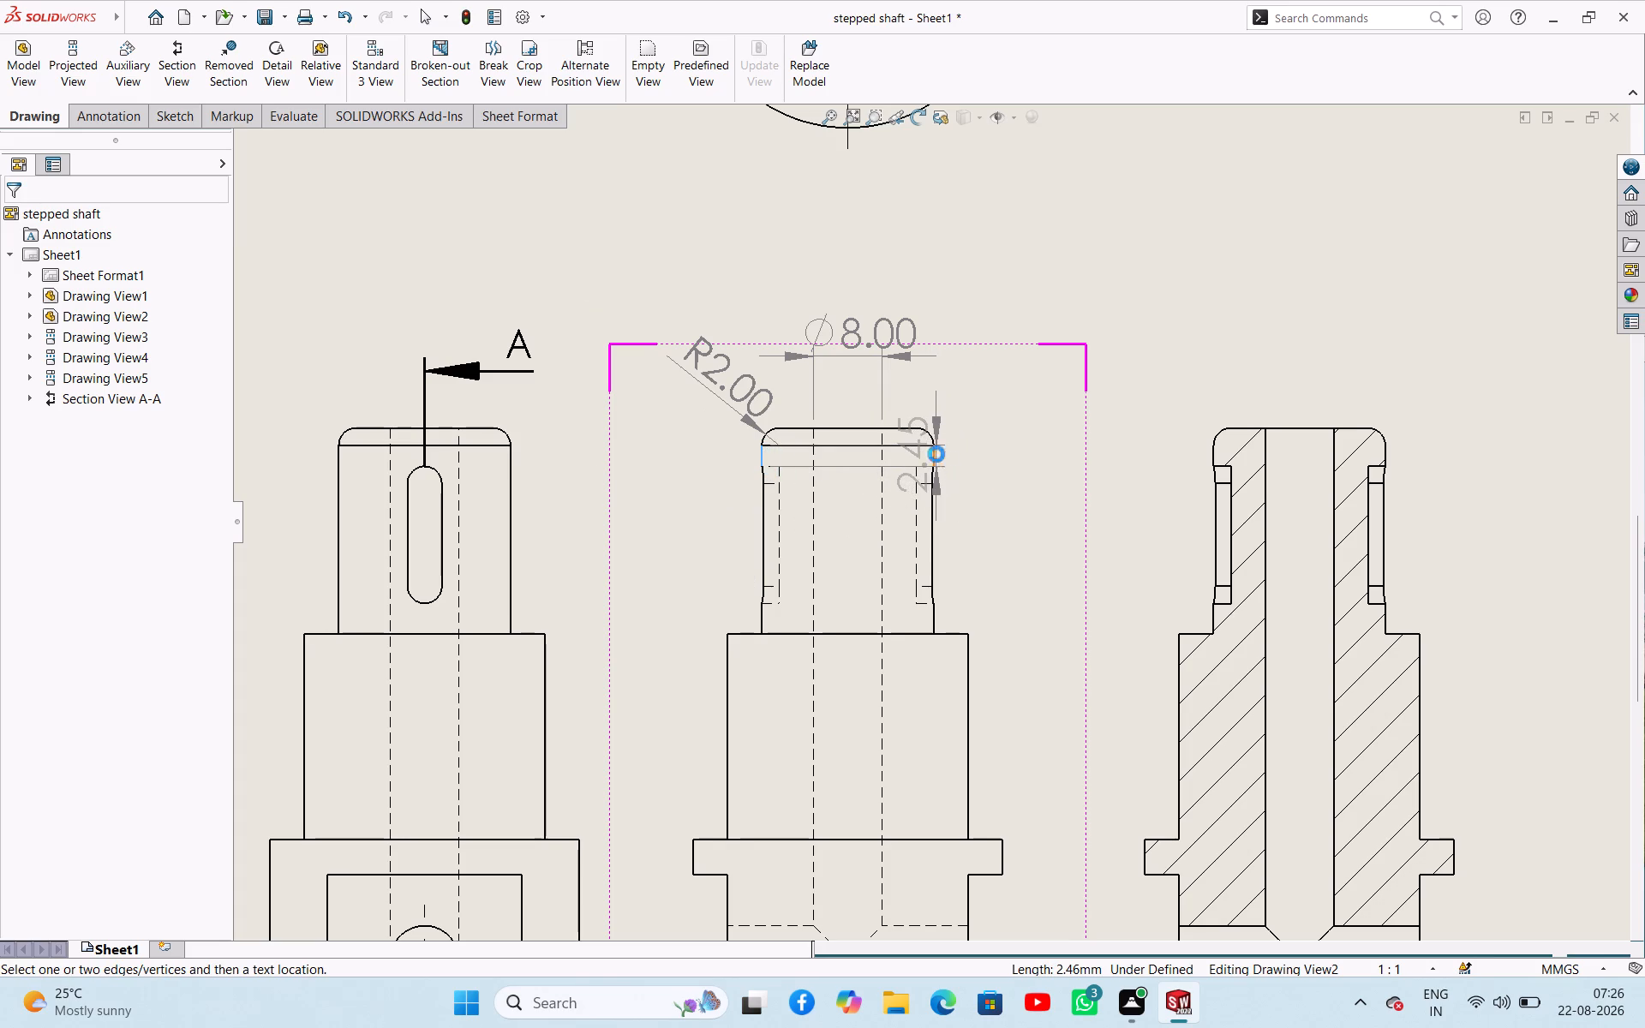
pyautogui.click(954, 289)
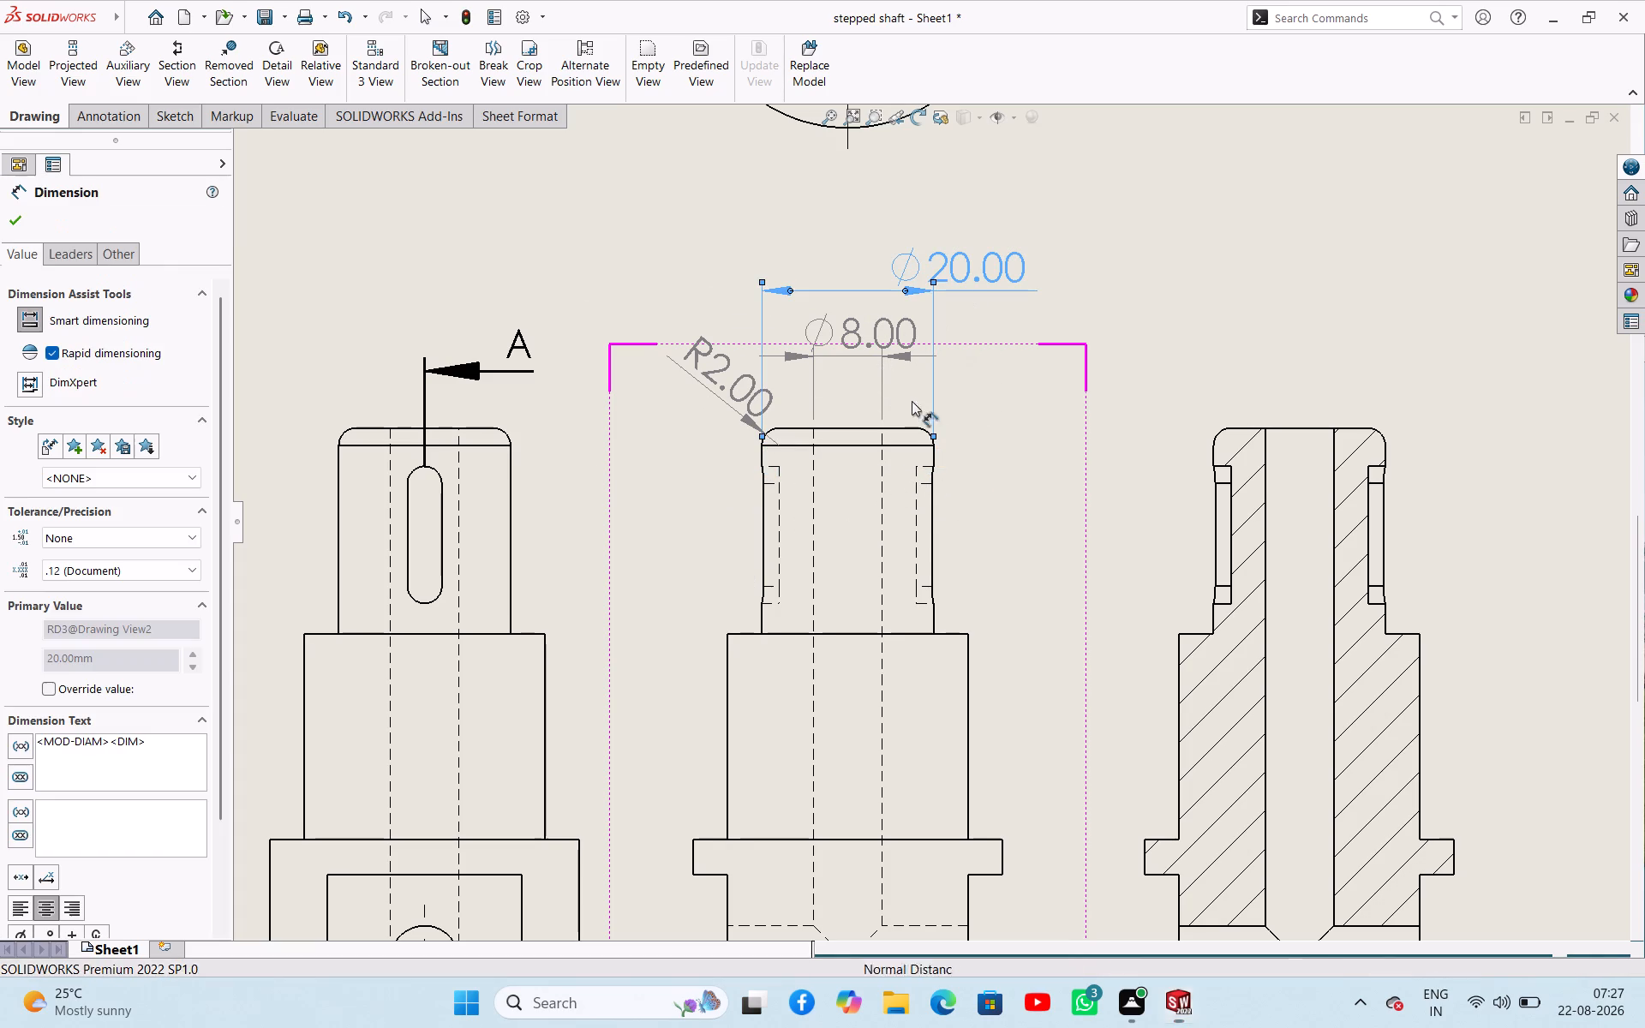
pyautogui.scroll(4, 910, 407)
pyautogui.scroll(-4, 796, 732)
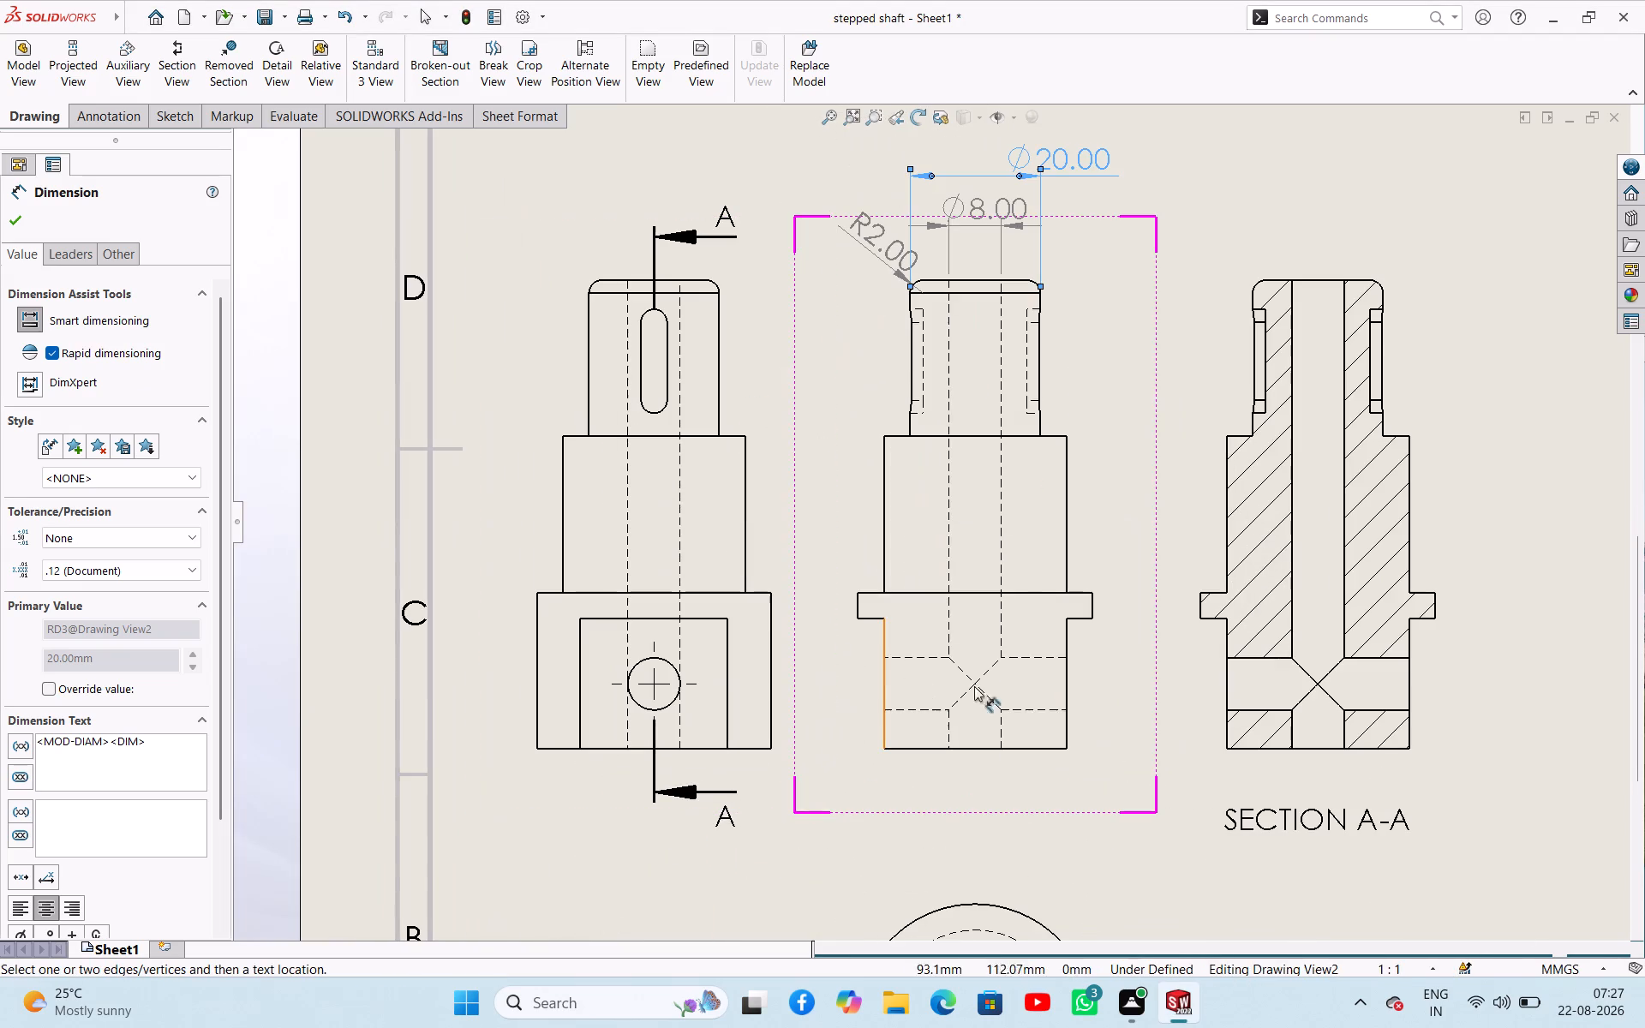
pyautogui.click(1094, 597)
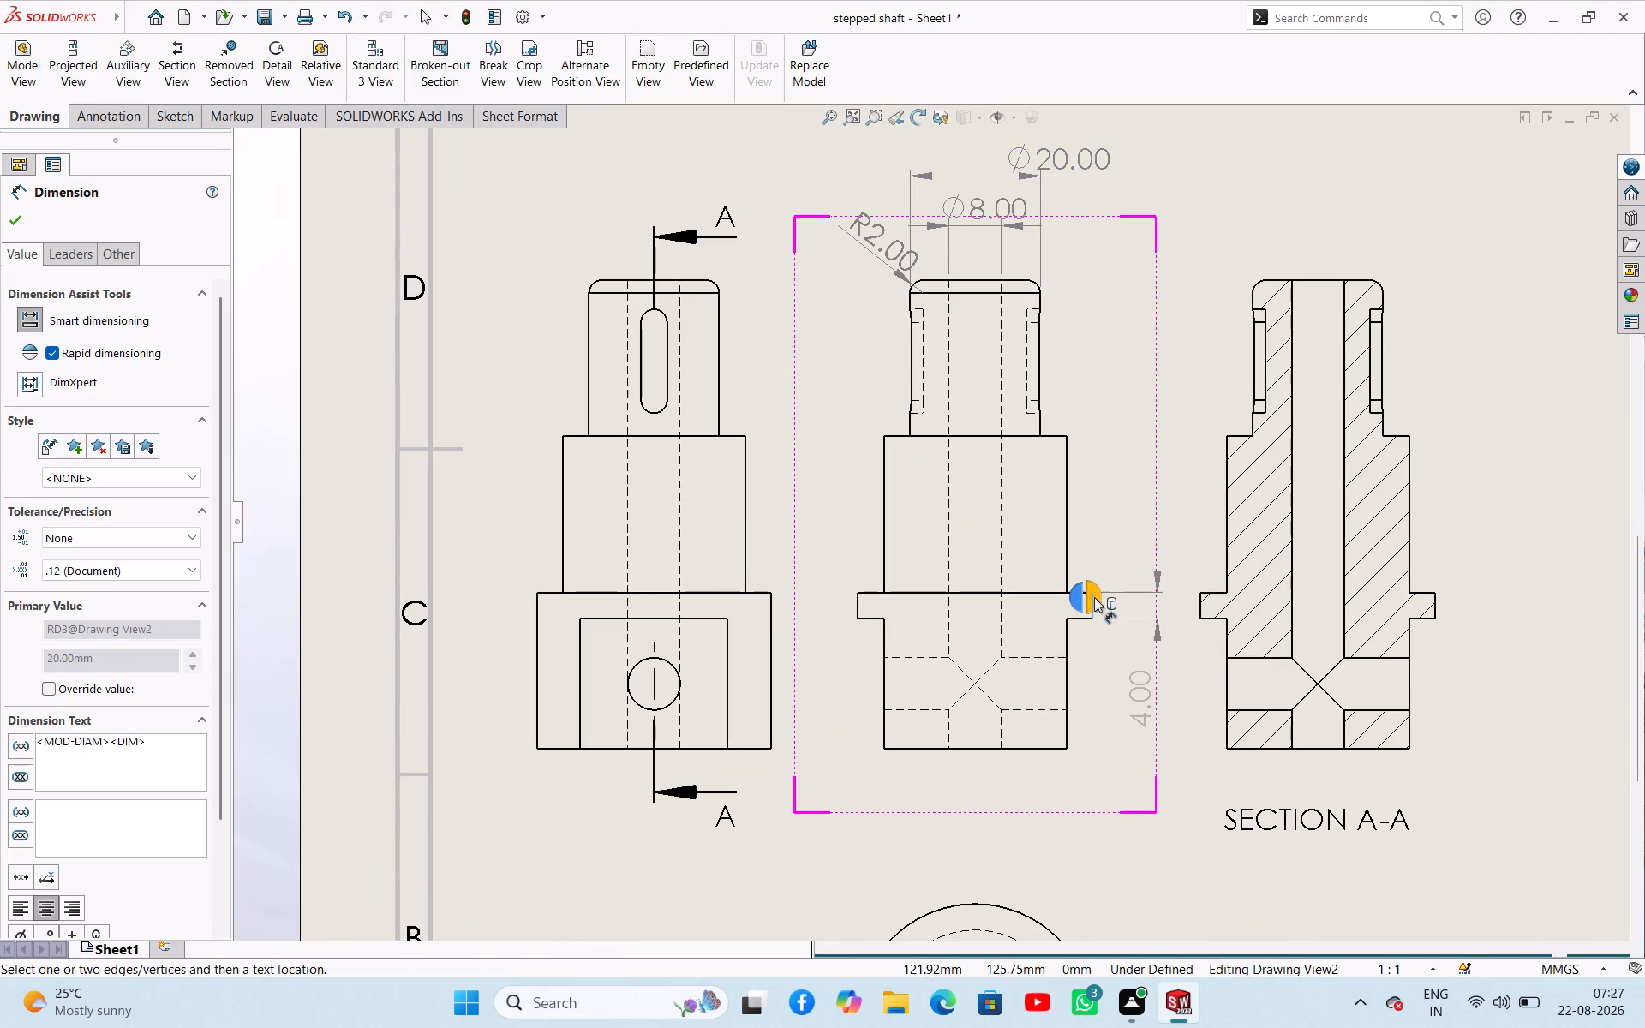
pyautogui.click(1138, 606)
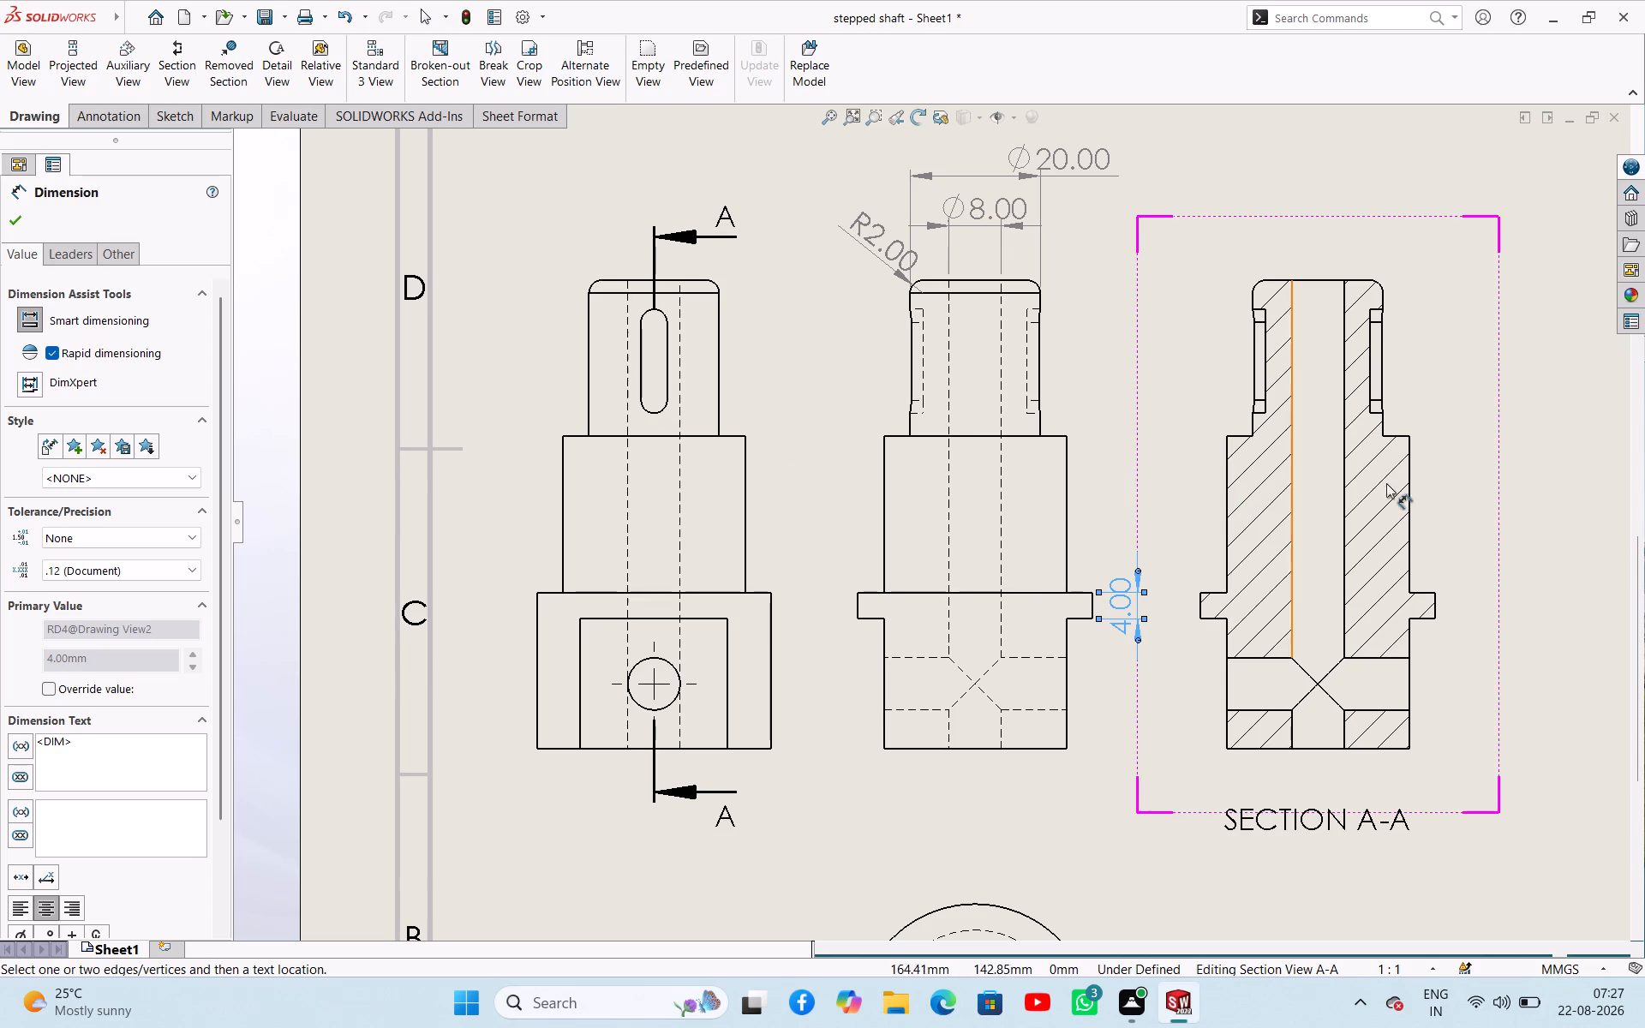
# Dimension the widths of the upper shoulder and the flange projection on the right side of section view A-A.
pyautogui.click(1402, 436)
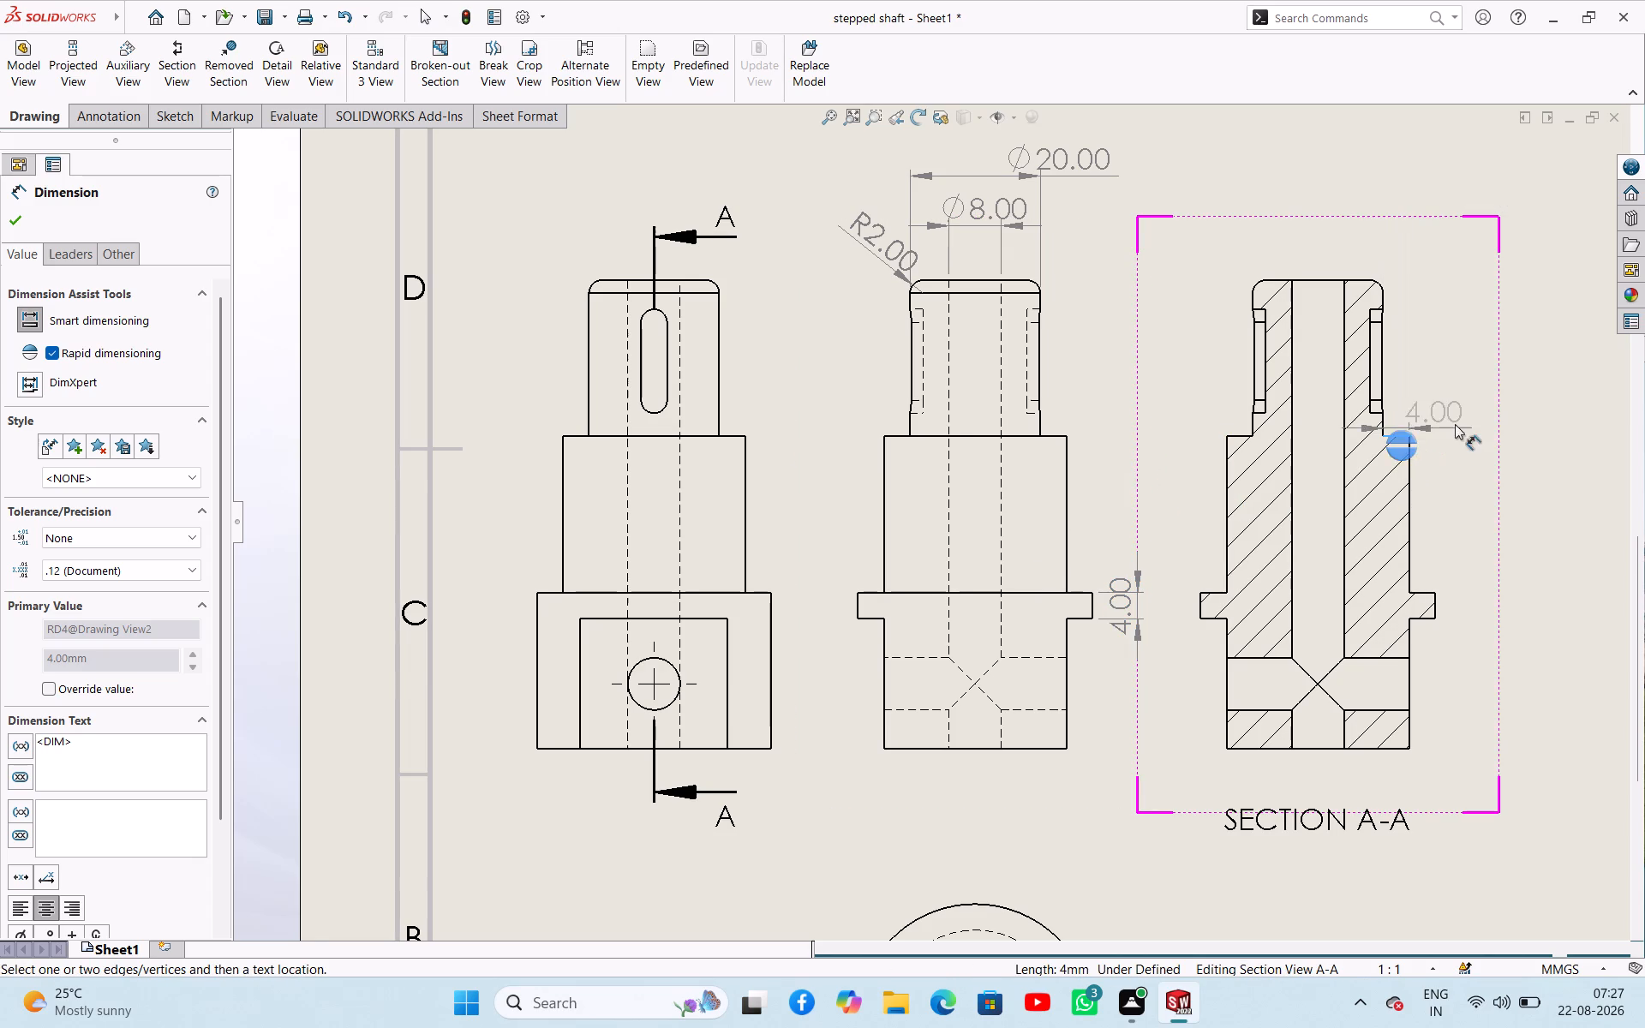
pyautogui.click(1462, 409)
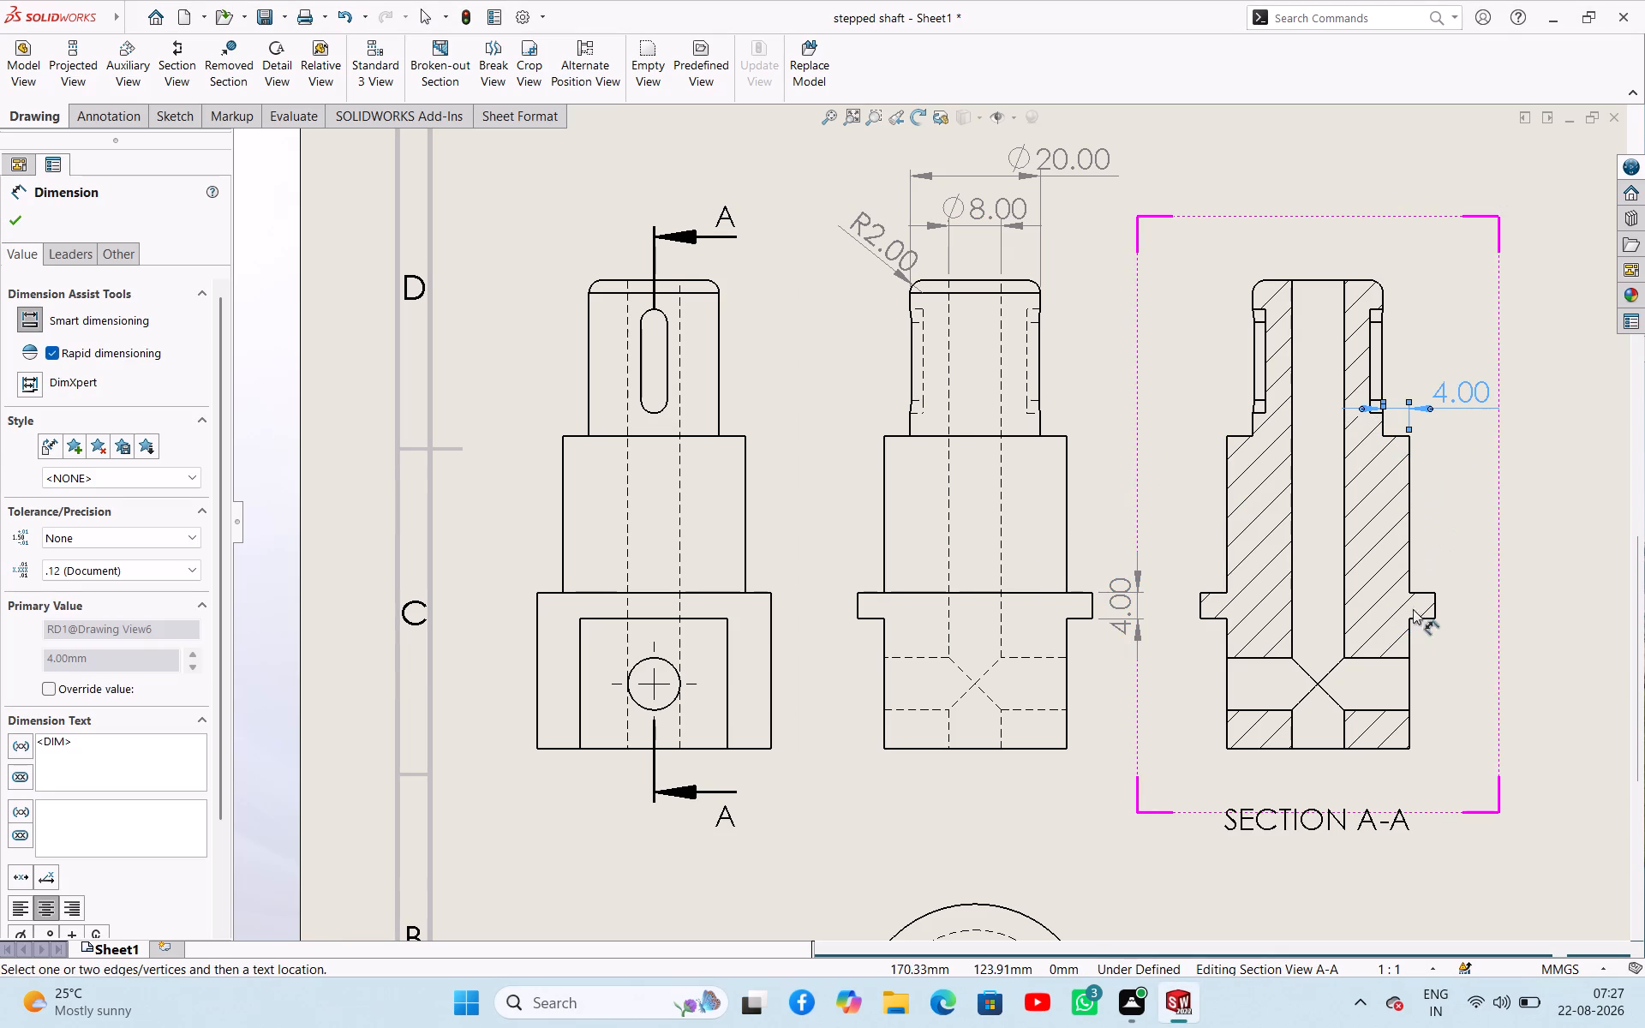
pyautogui.click(1430, 592)
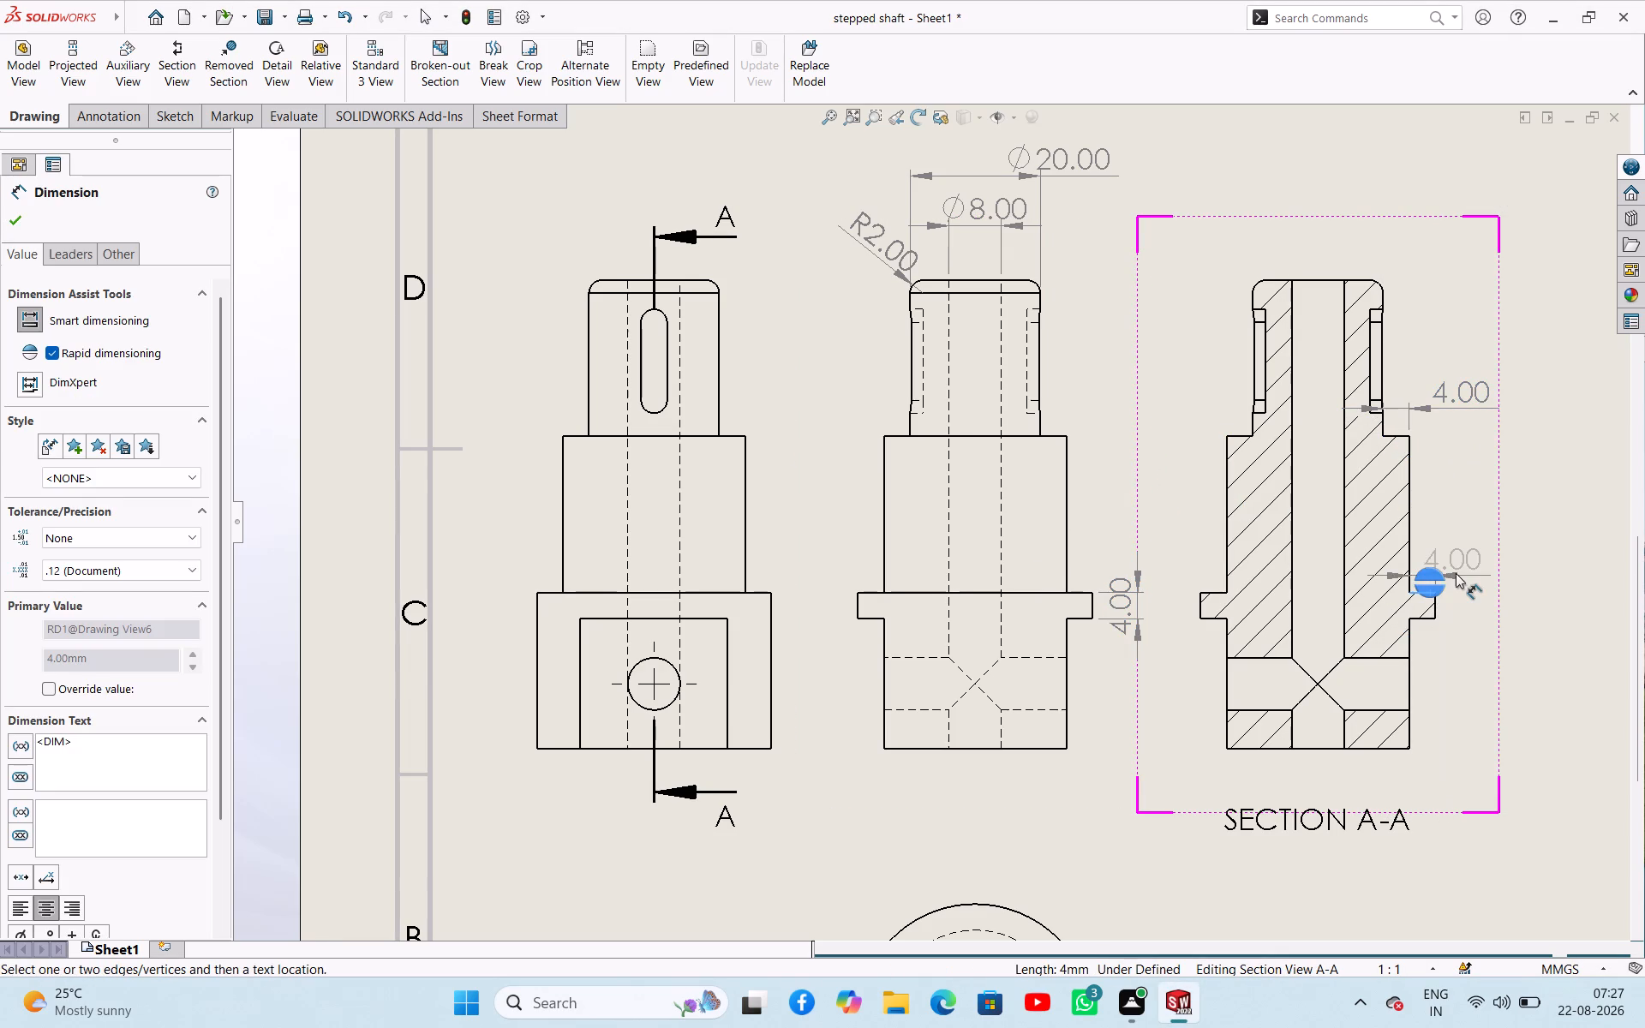
pyautogui.click(1457, 567)
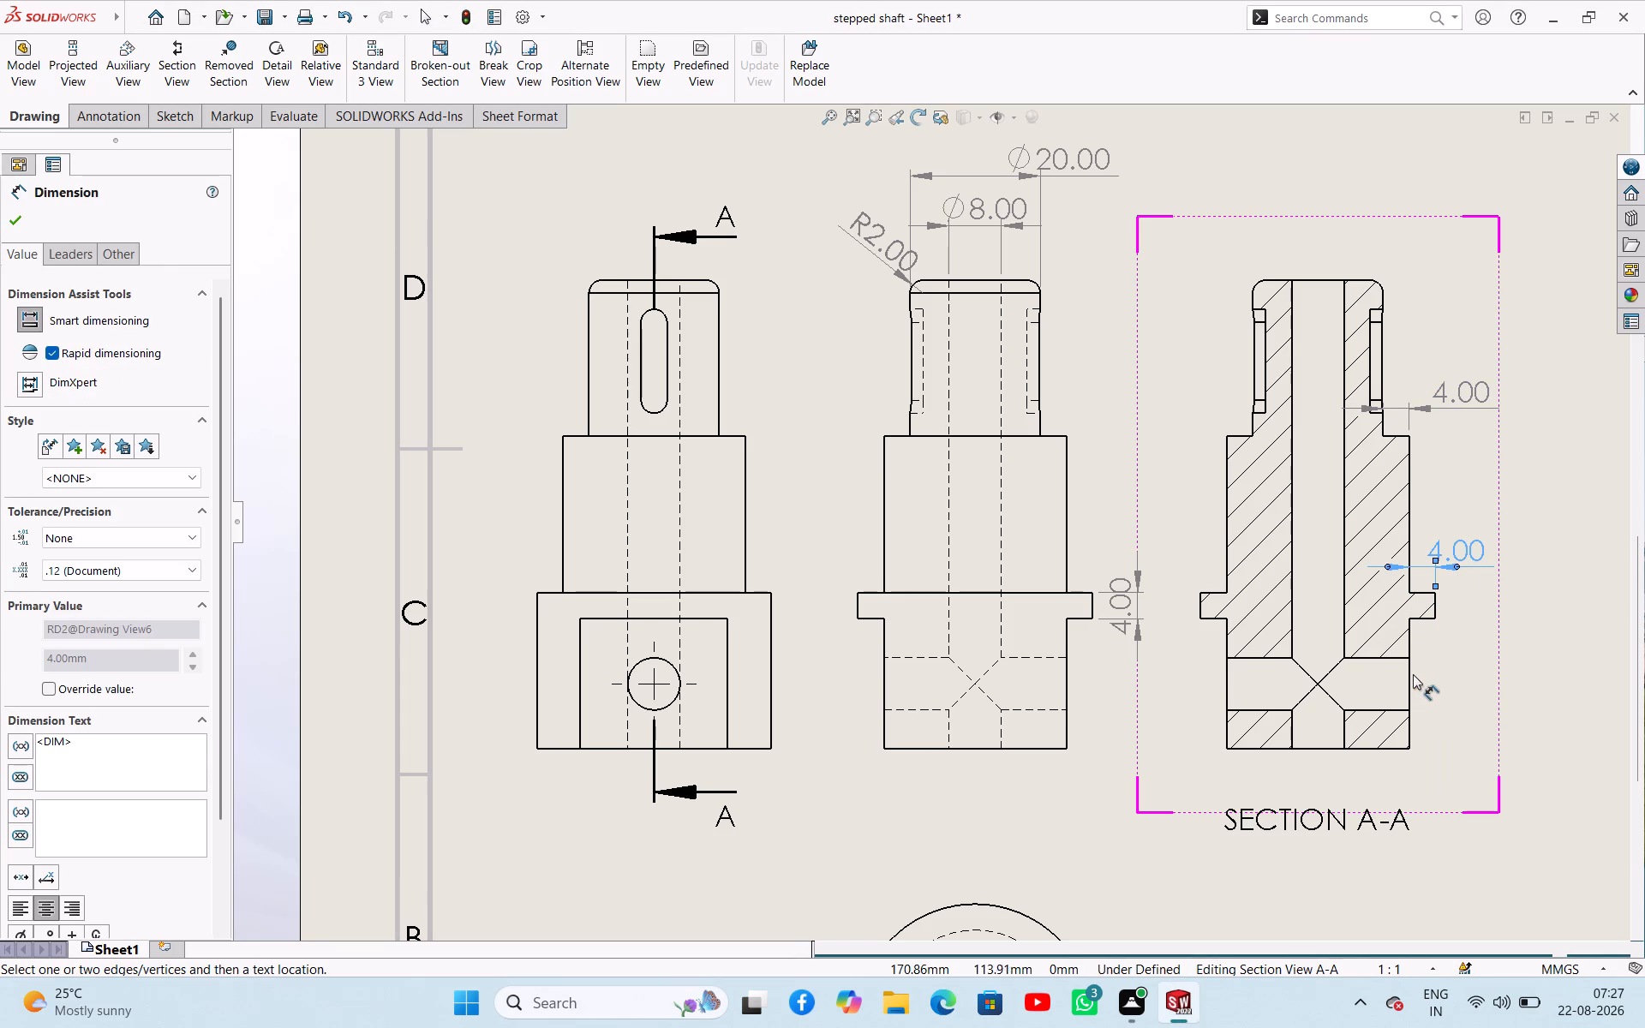
# Dimension the heights of the middle, bottom and top shaft sections, aligned in one column left of section view A-A.
pyautogui.click(1225, 536)
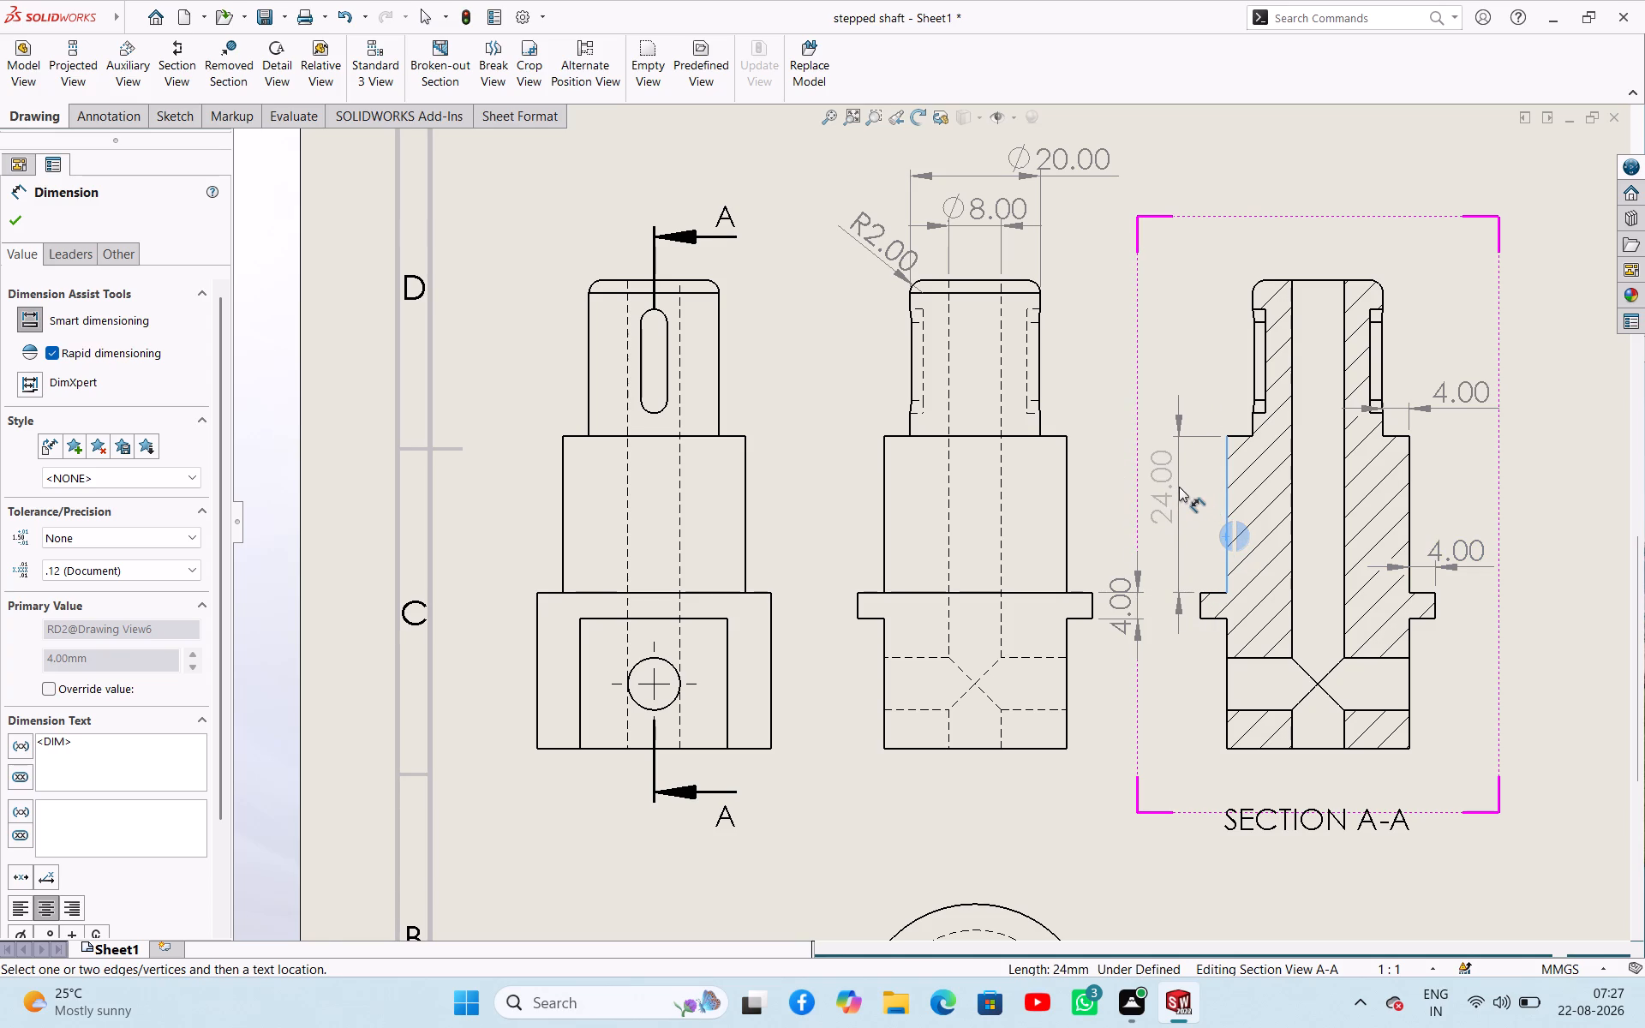
pyautogui.click(1179, 487)
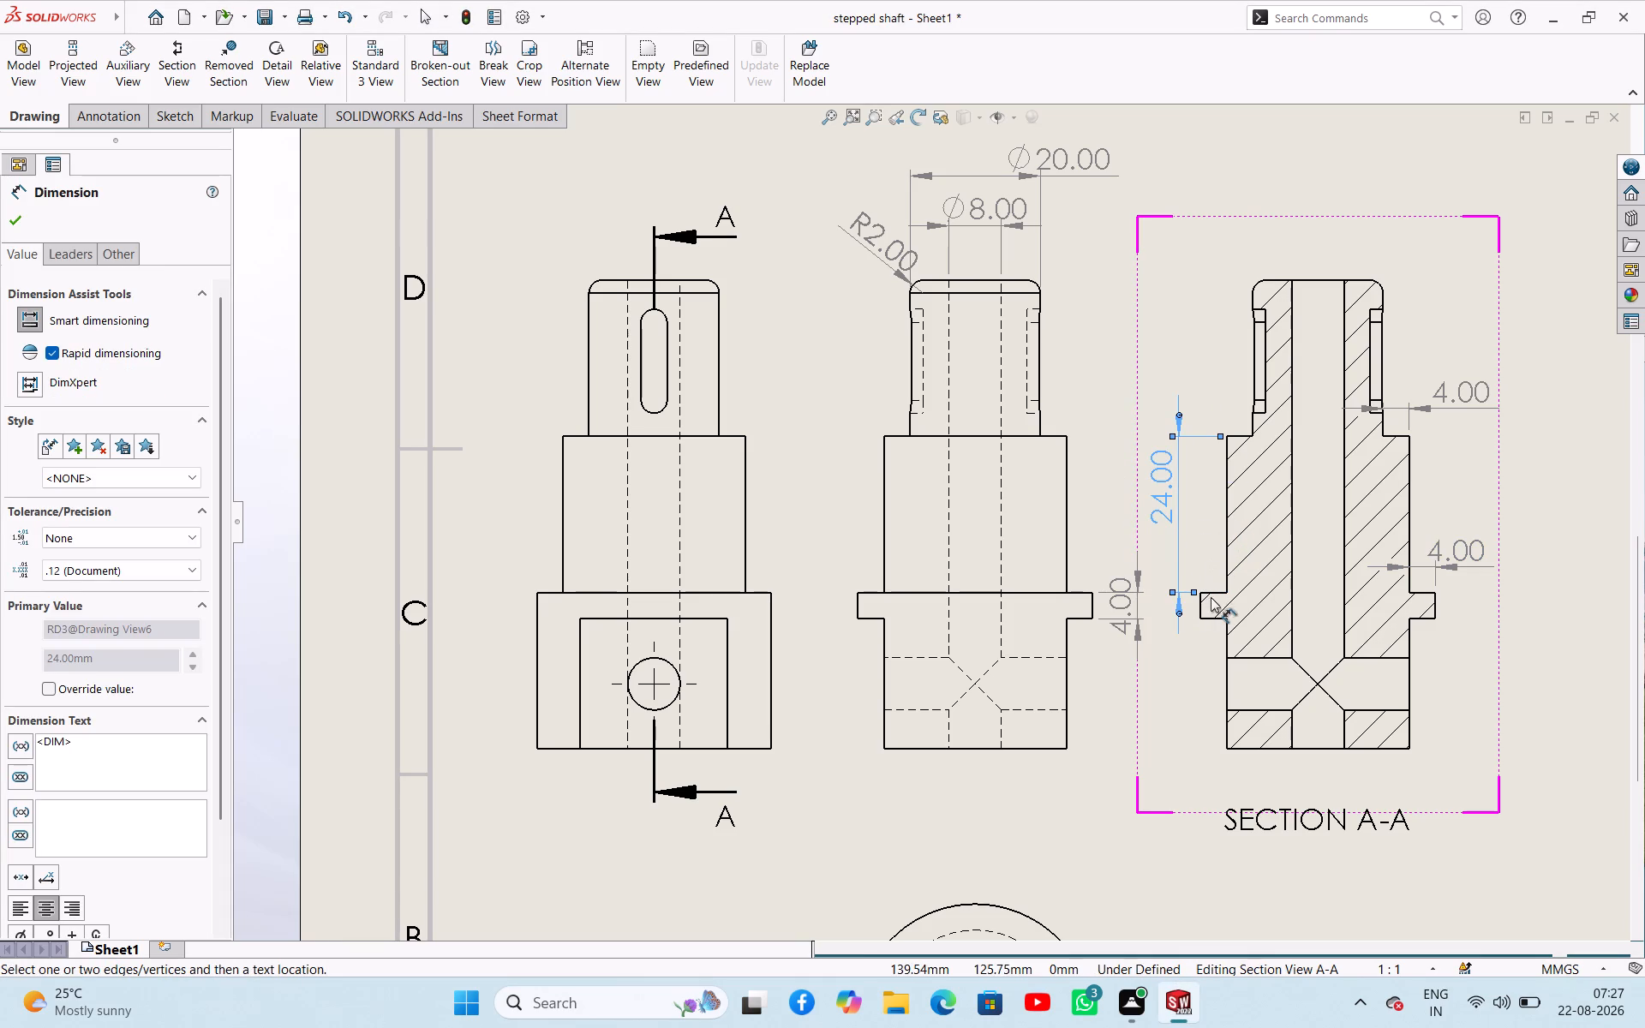
pyautogui.click(1217, 595)
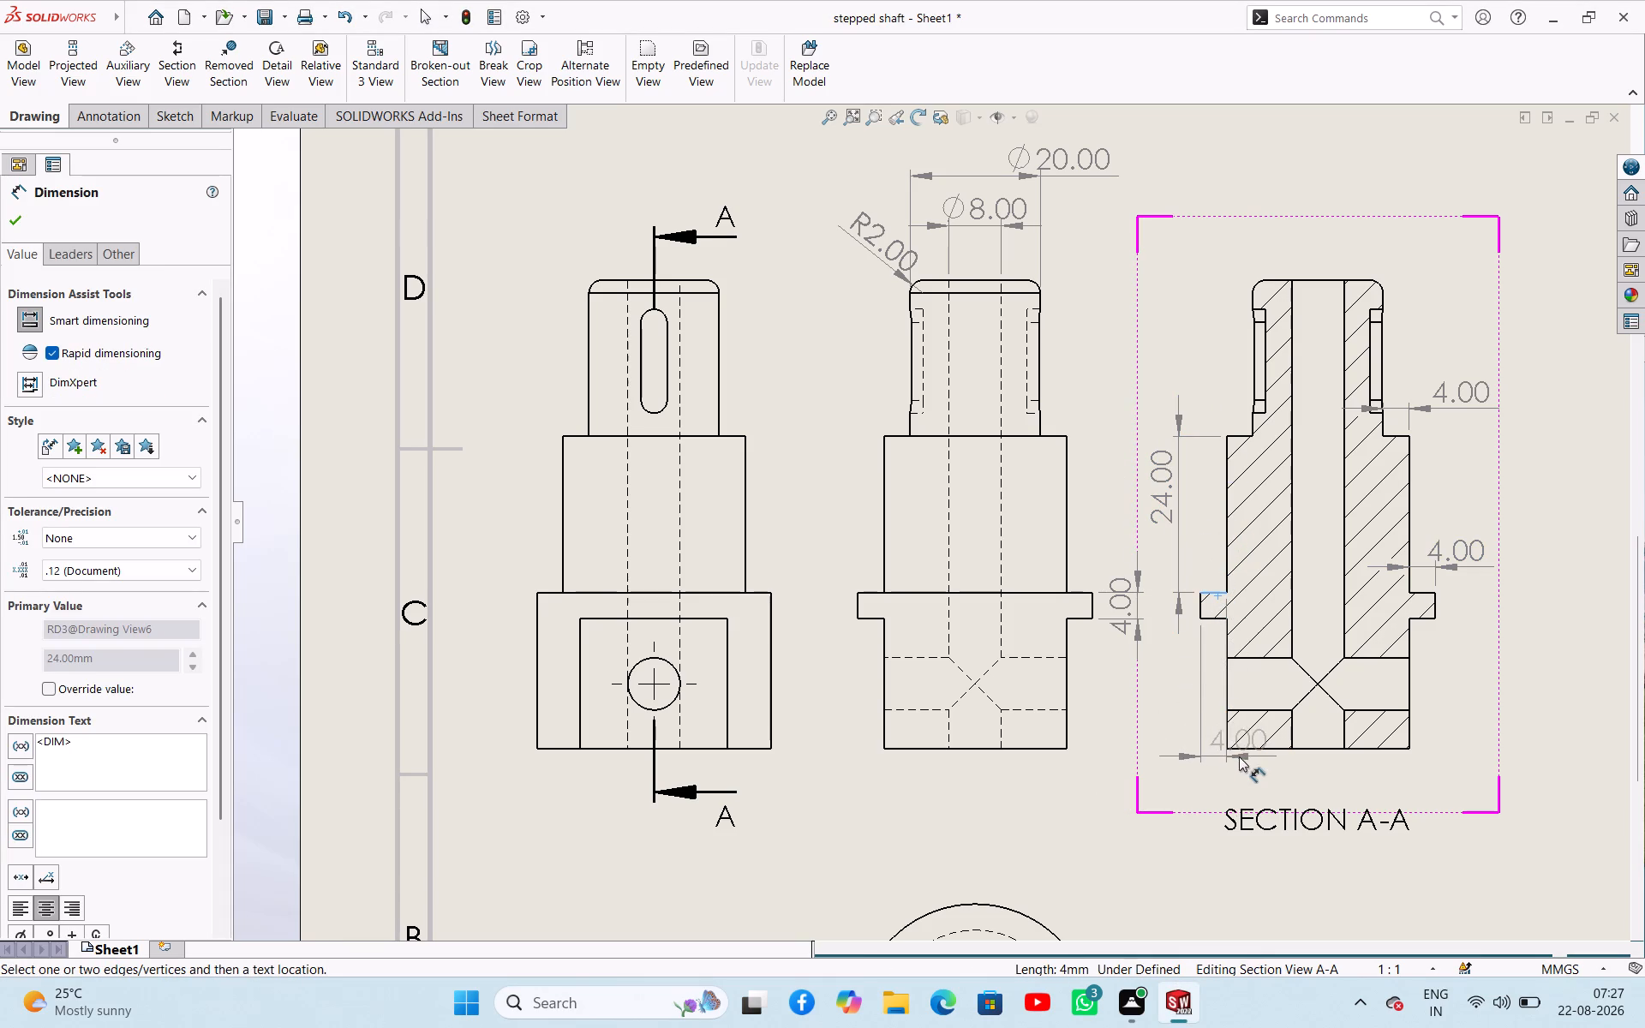
pyautogui.click(1257, 750)
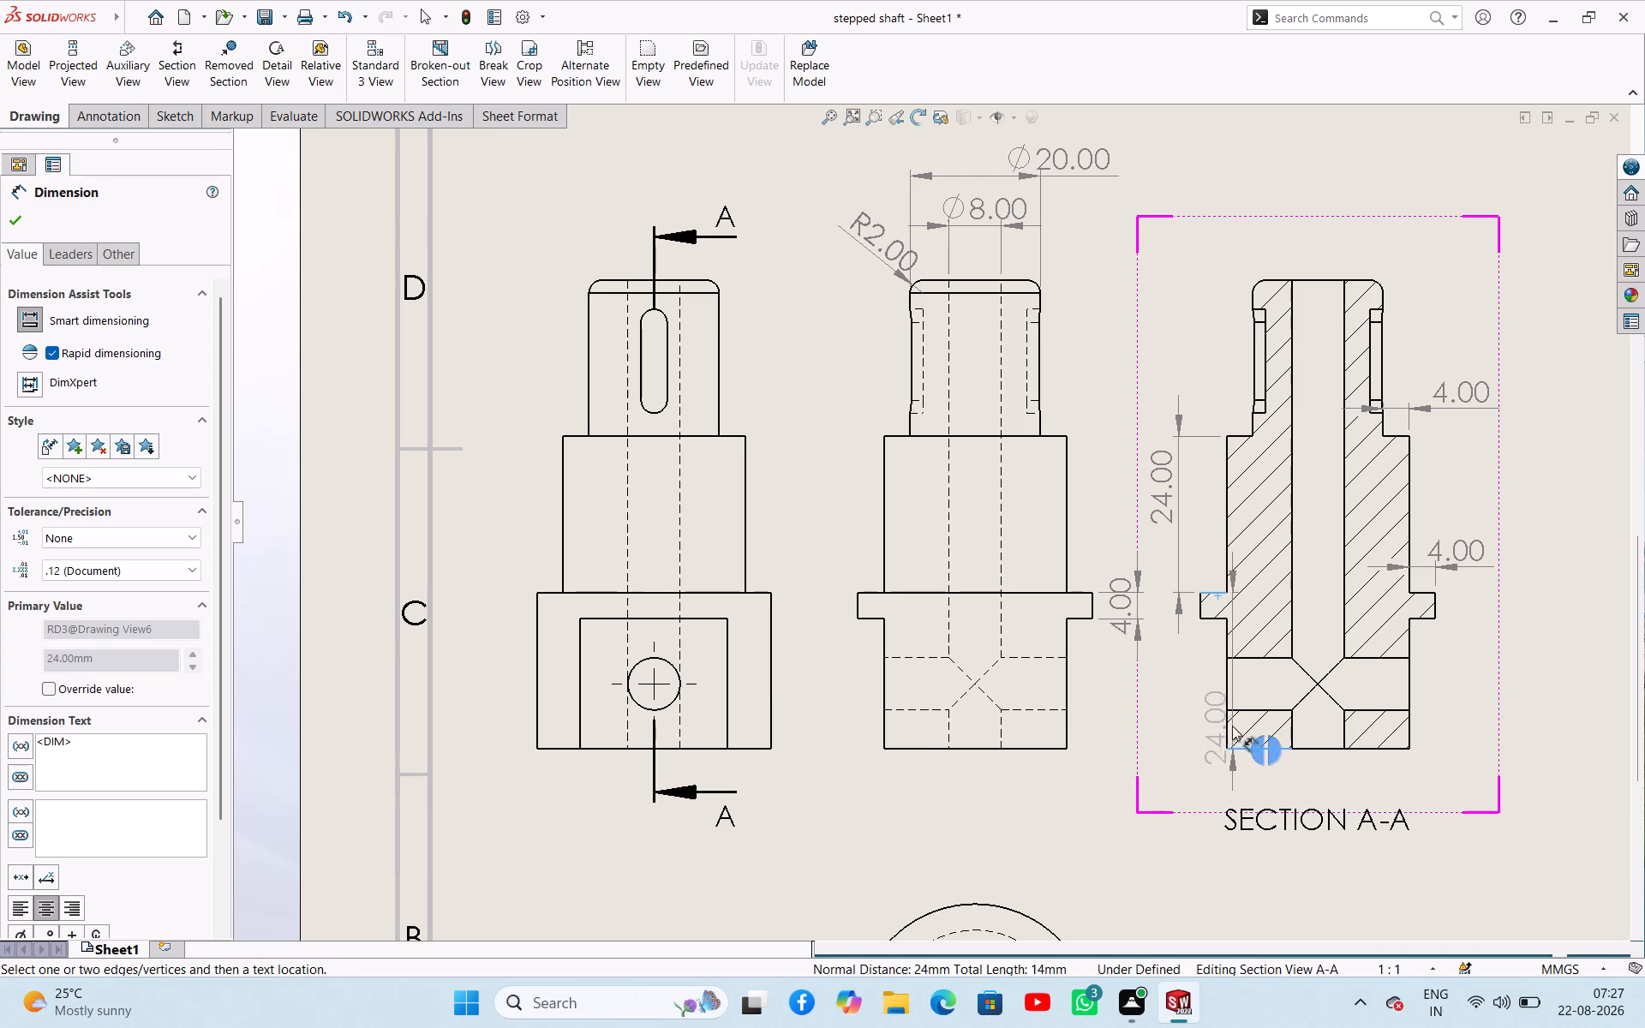
pyautogui.click(1173, 661)
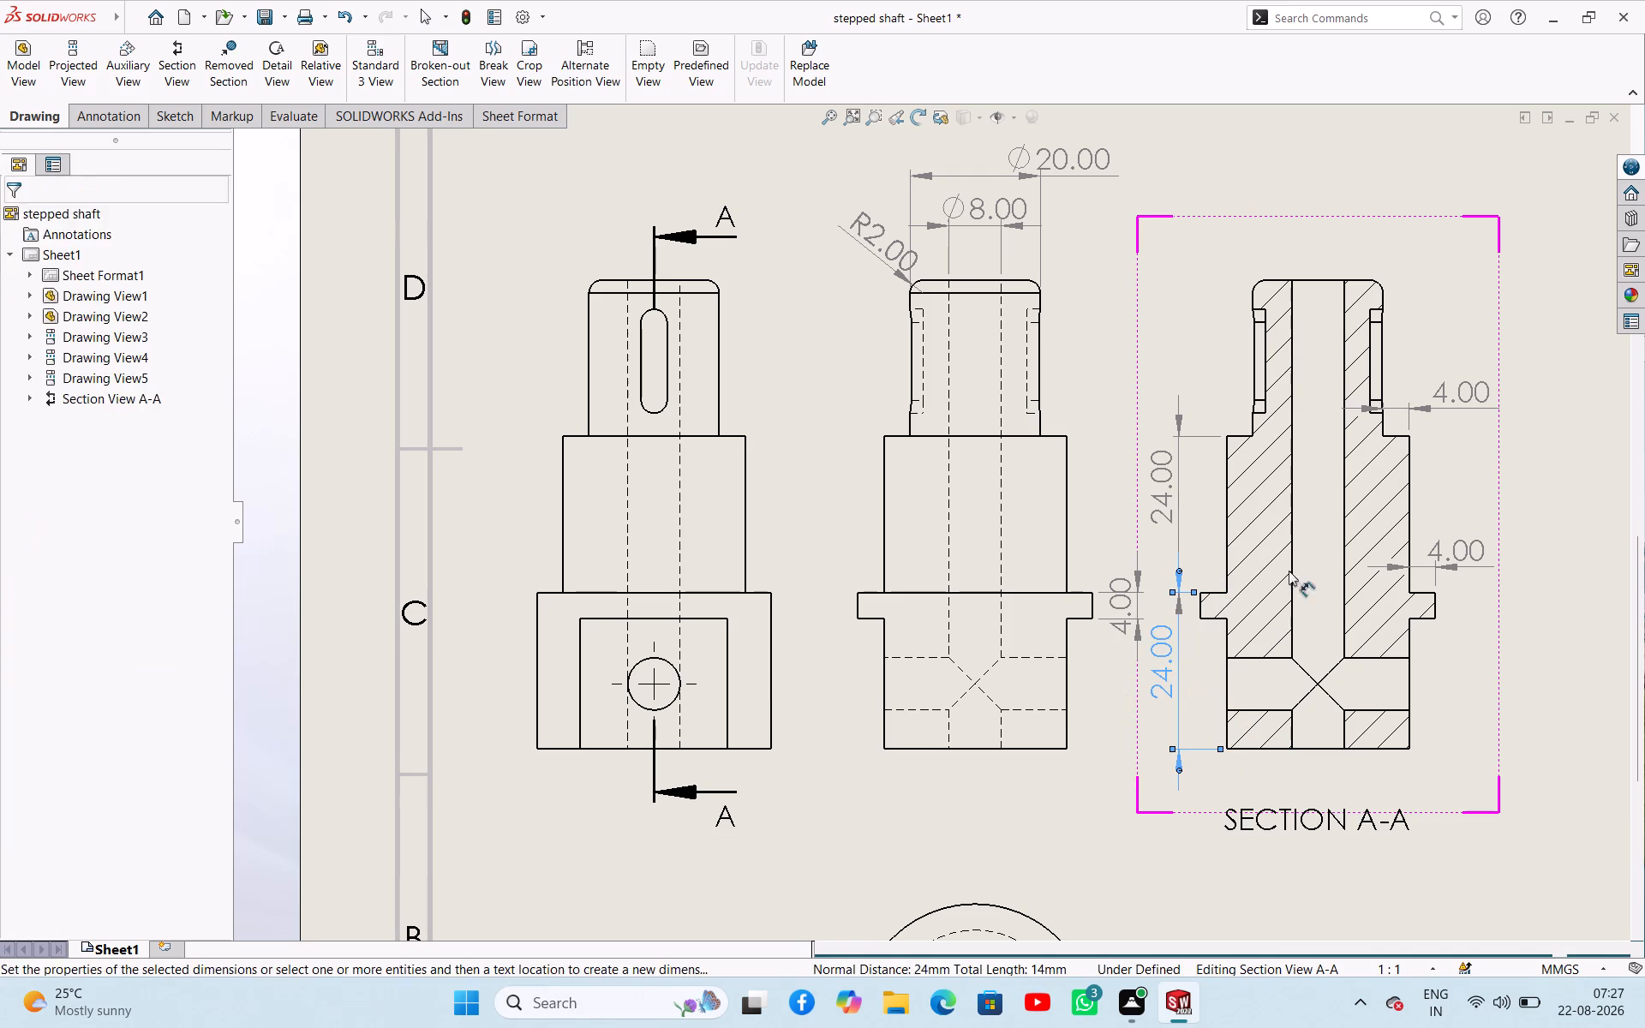
pyautogui.click(1240, 437)
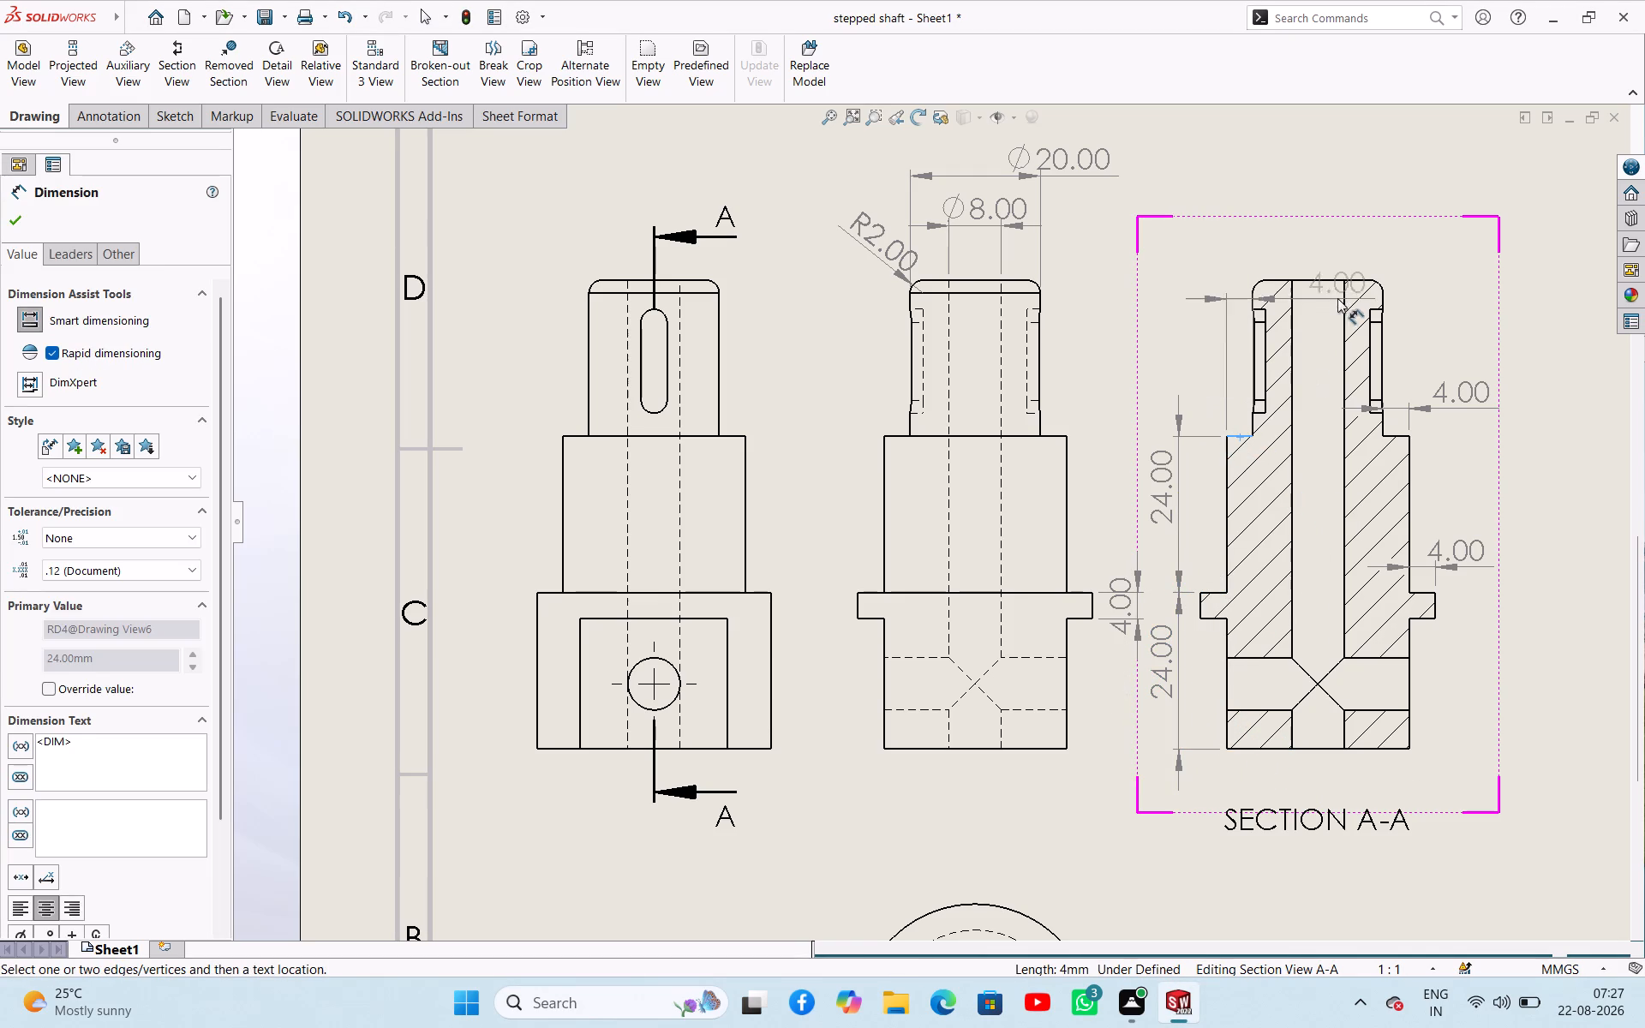
pyautogui.click(1339, 281)
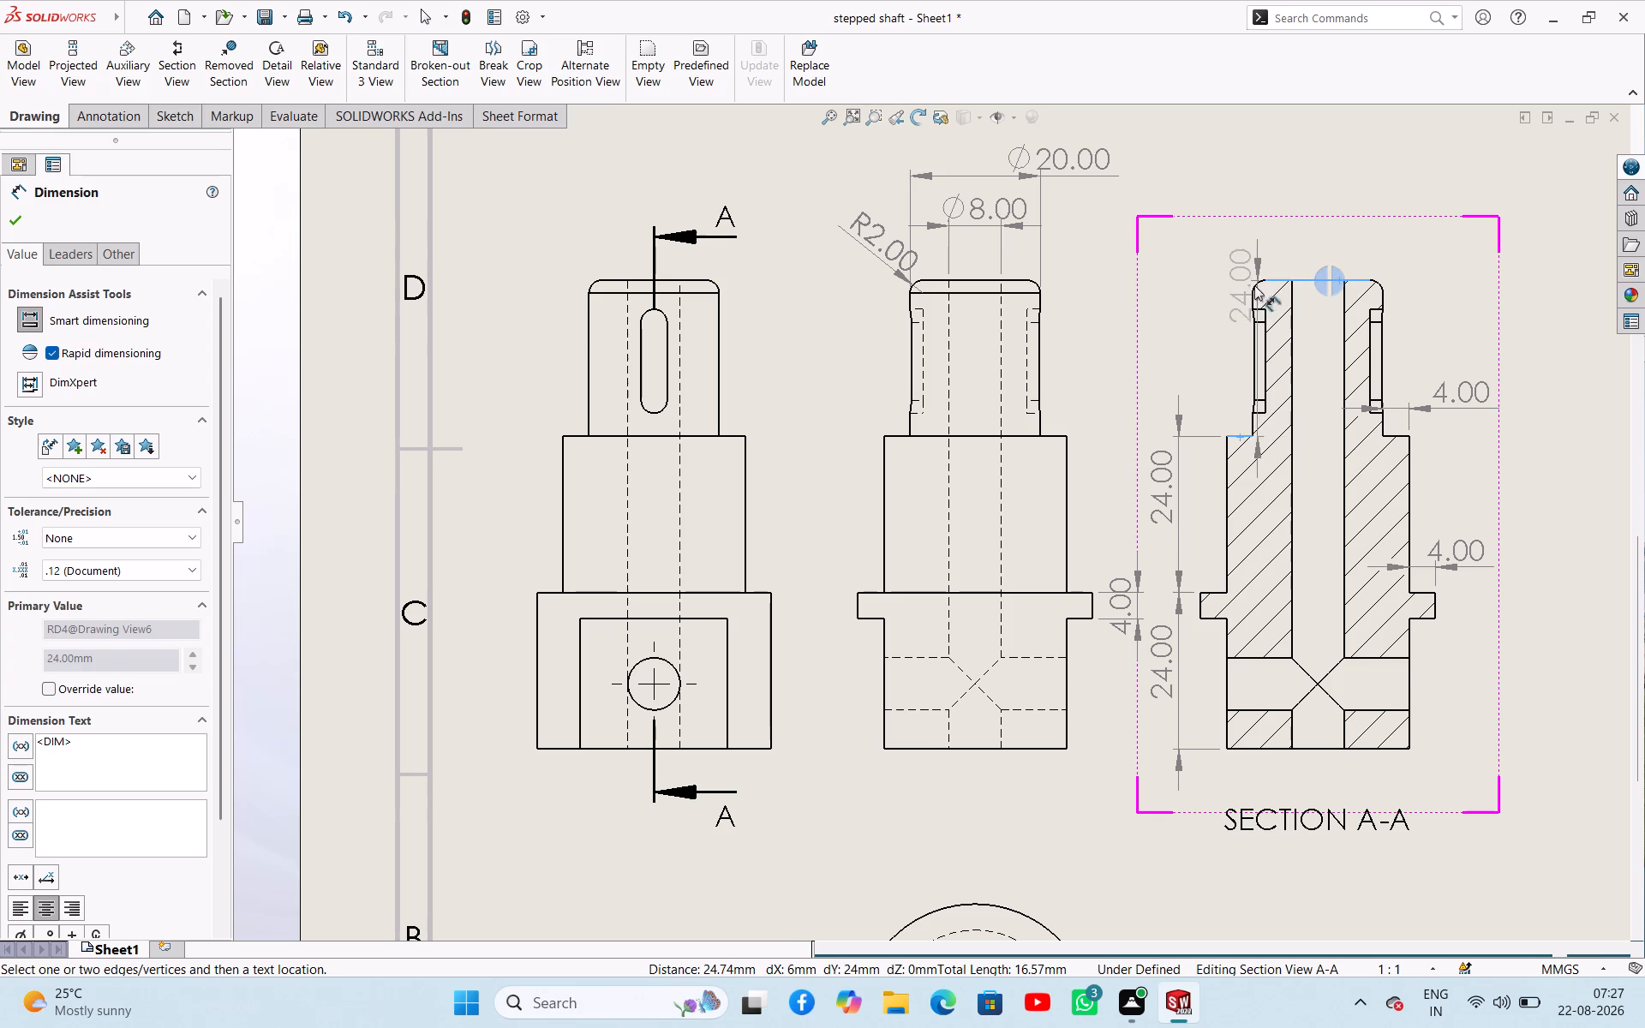
pyautogui.click(1178, 308)
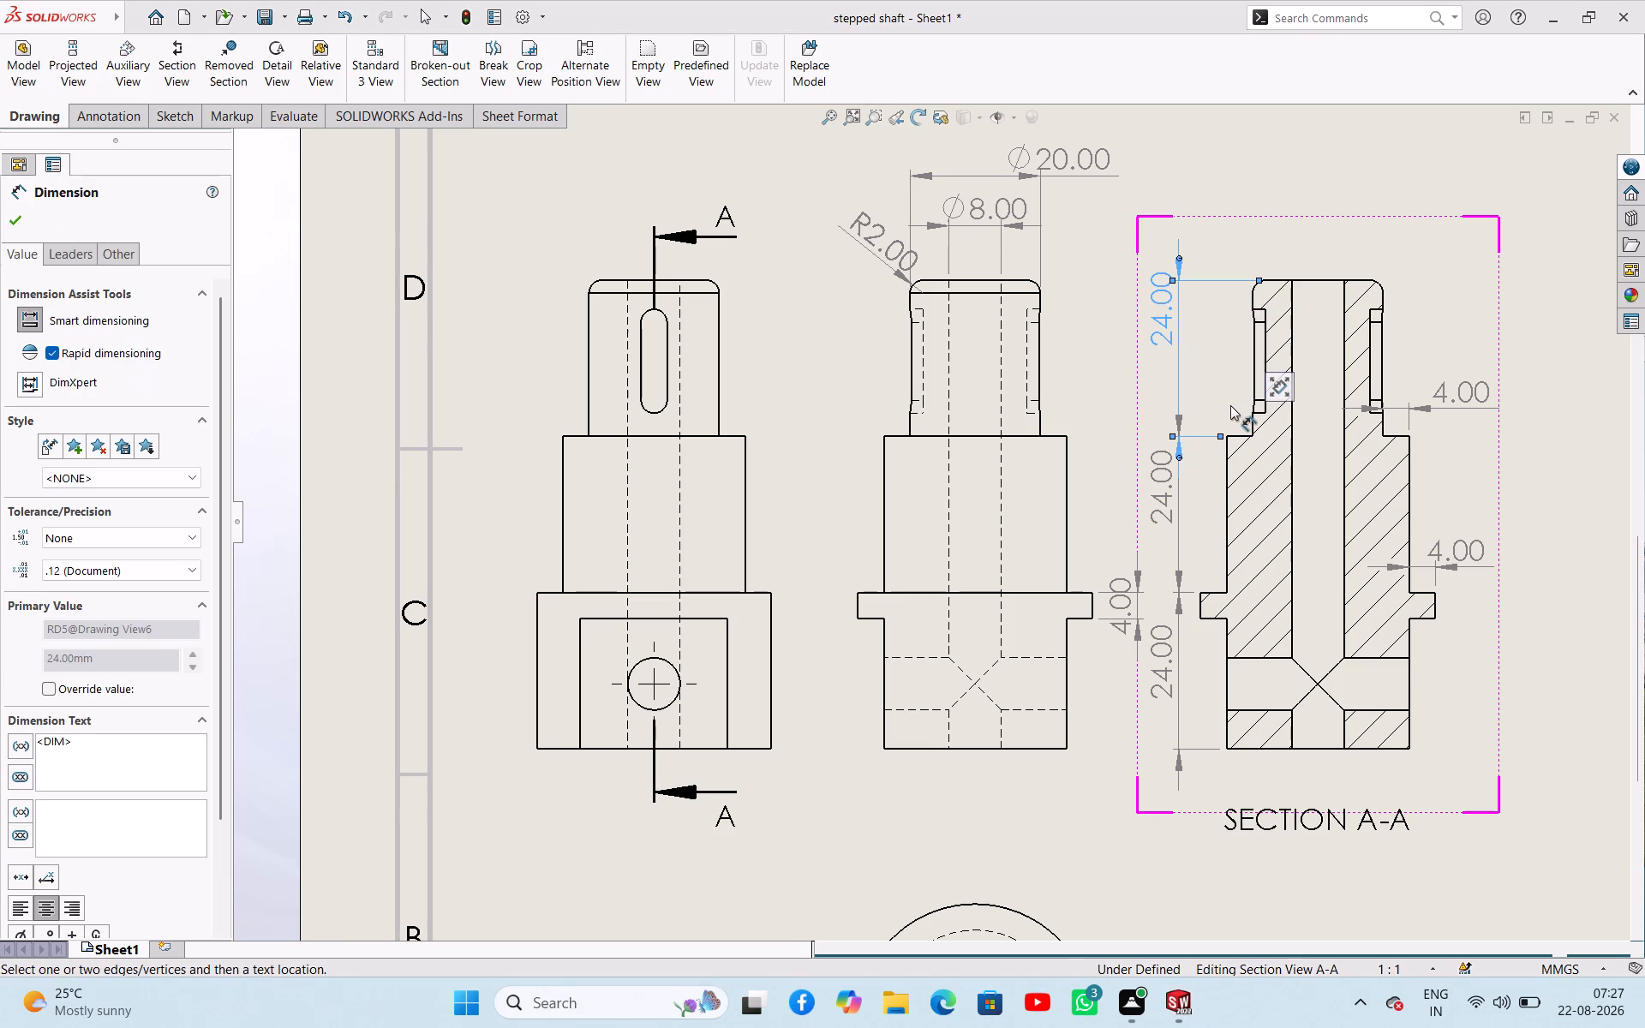
# Dimension the keyway slot's end radius and its straight side length in the projected side view that carries cutting line A-A.
pyautogui.scroll(2, 1230, 405)
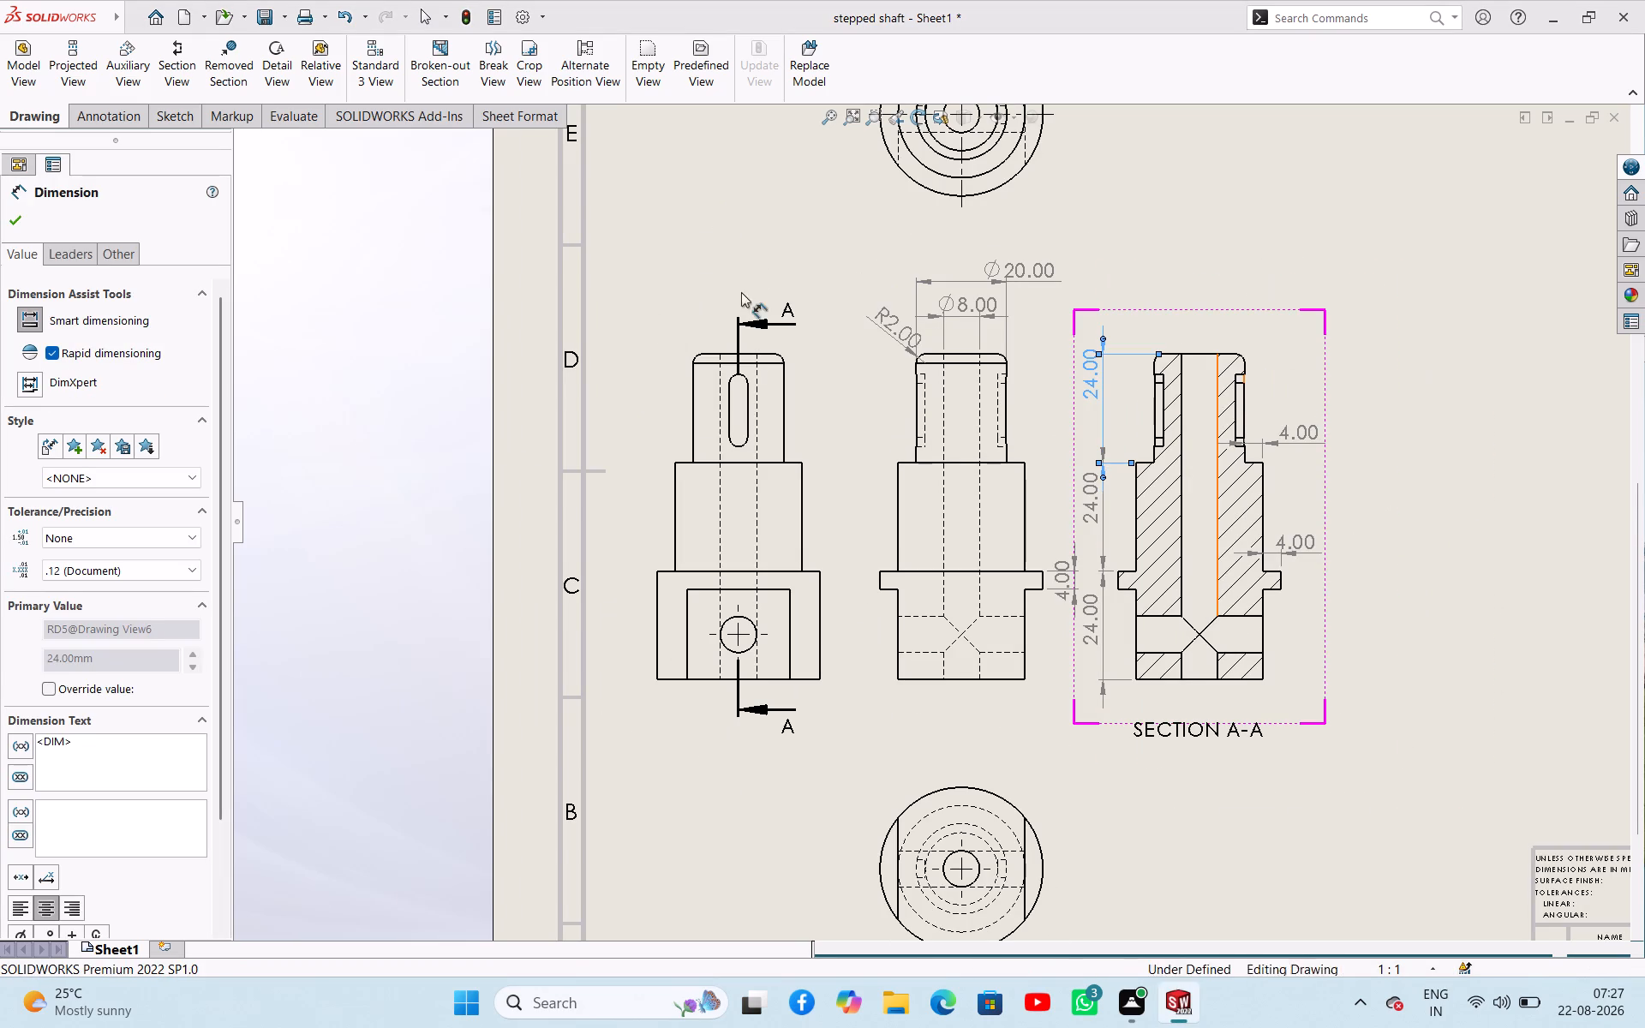
pyautogui.scroll(-6, 748, 433)
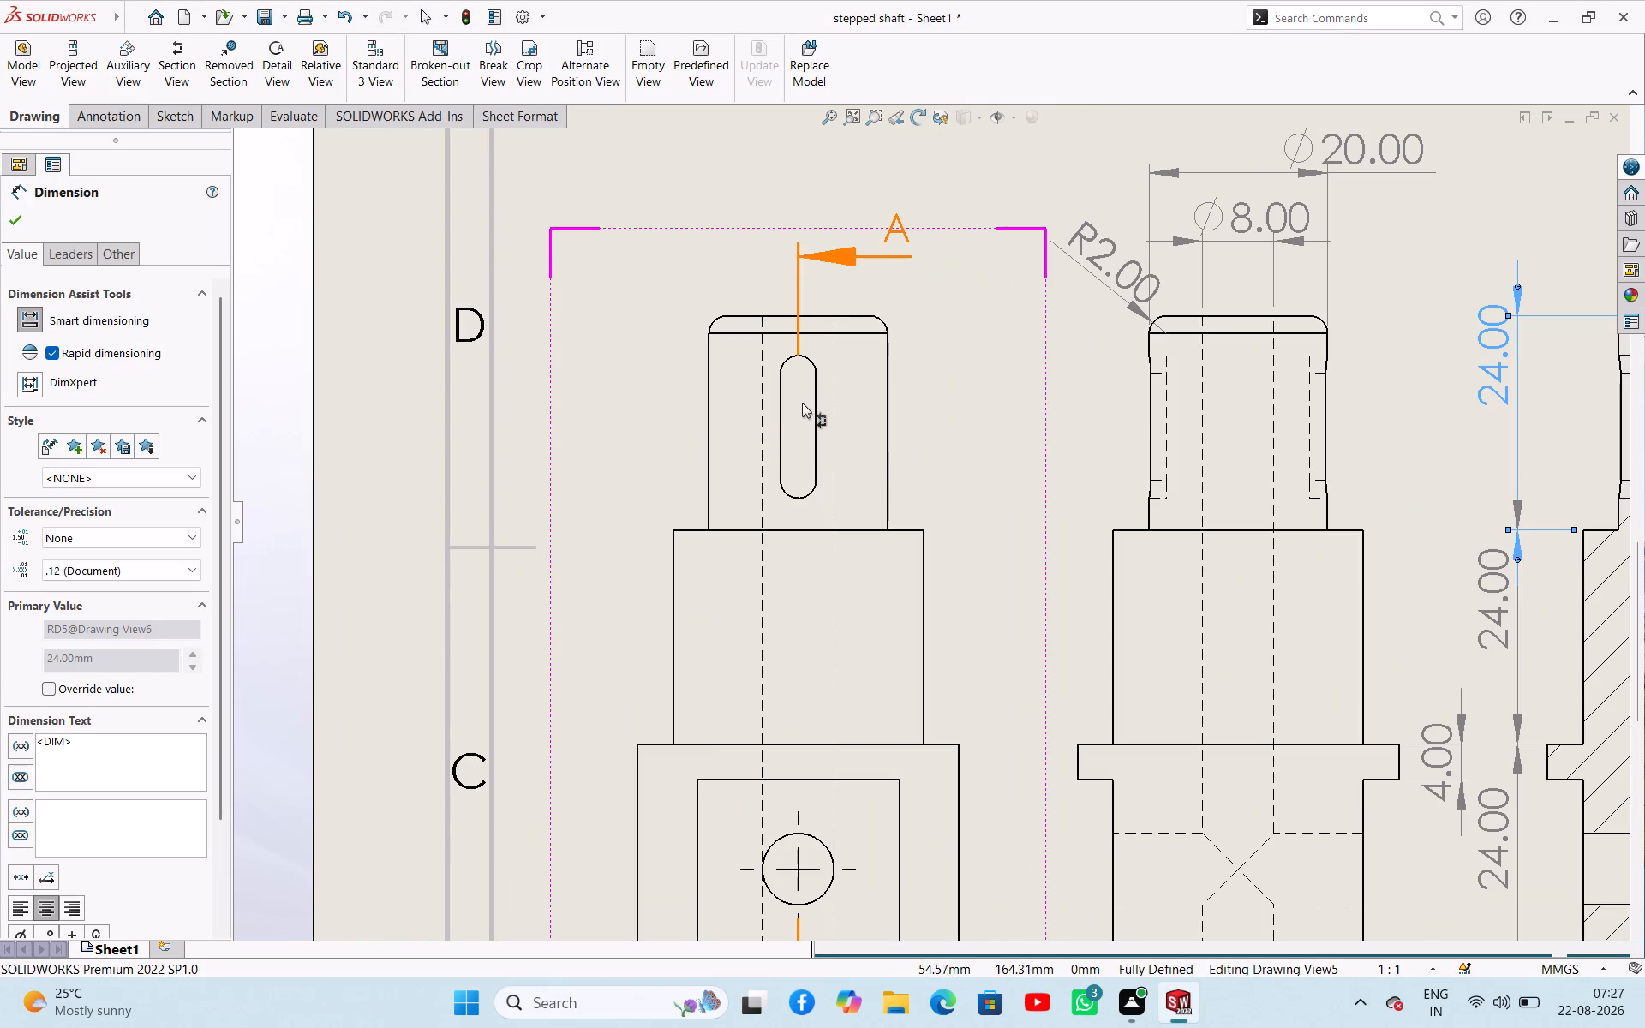
pyautogui.click(789, 362)
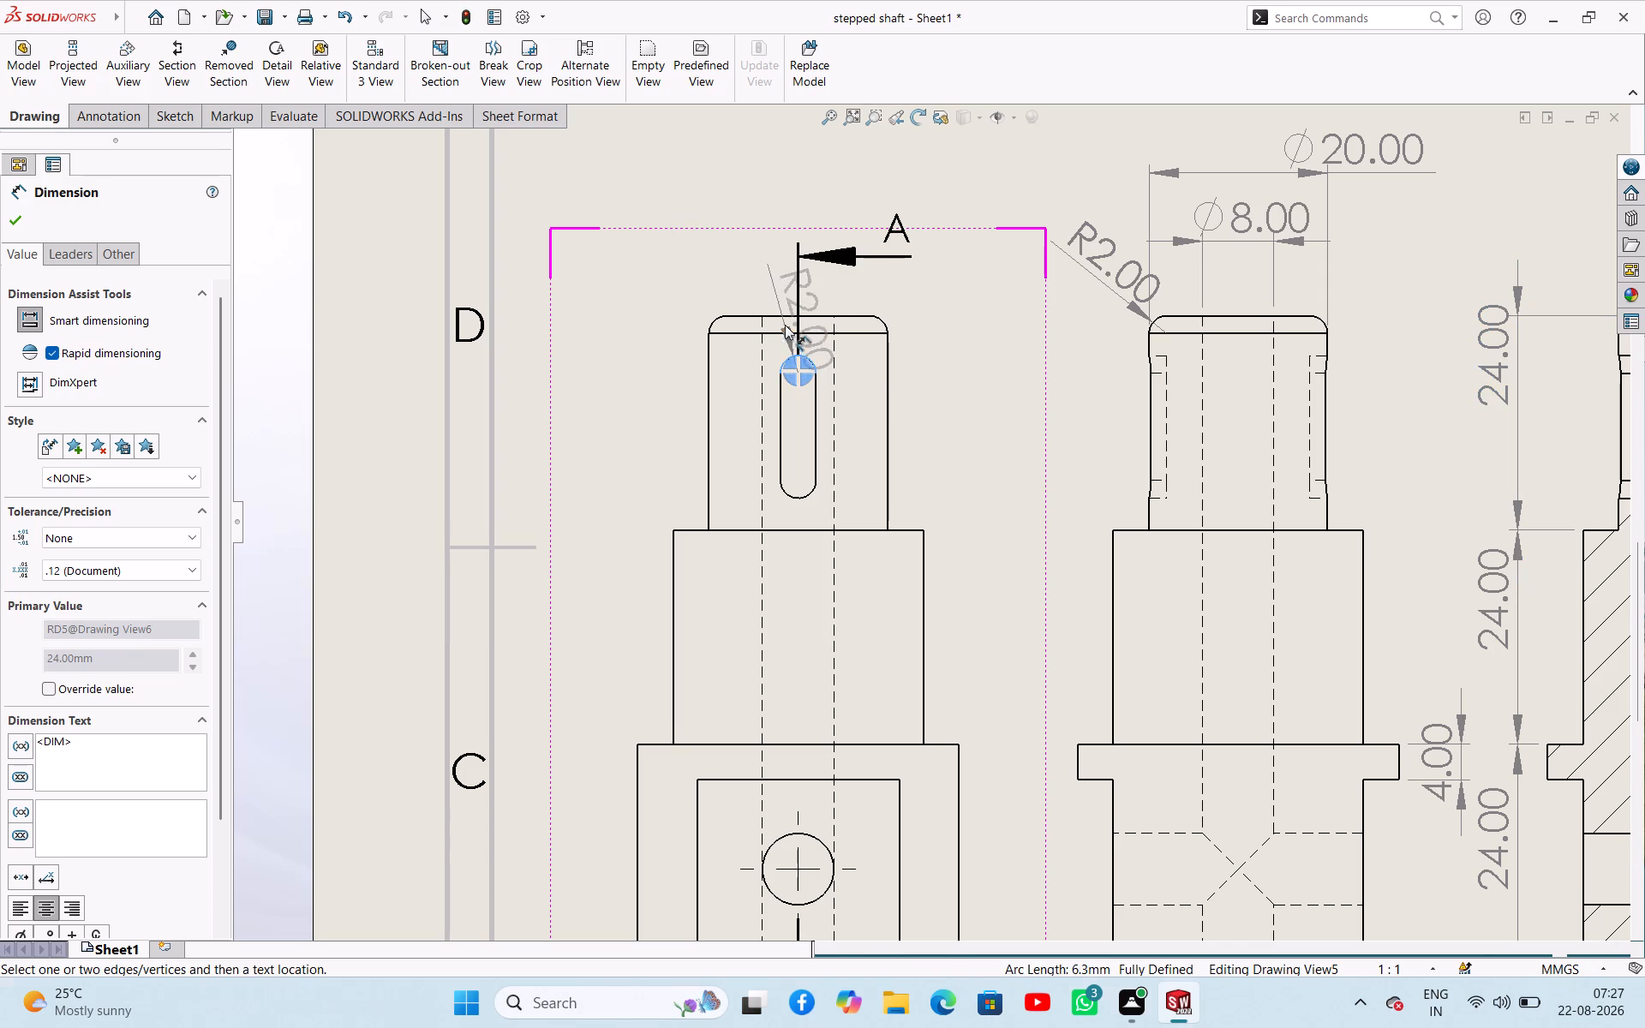
pyautogui.moveTo(729, 191); pyautogui.dragTo(737, 189)
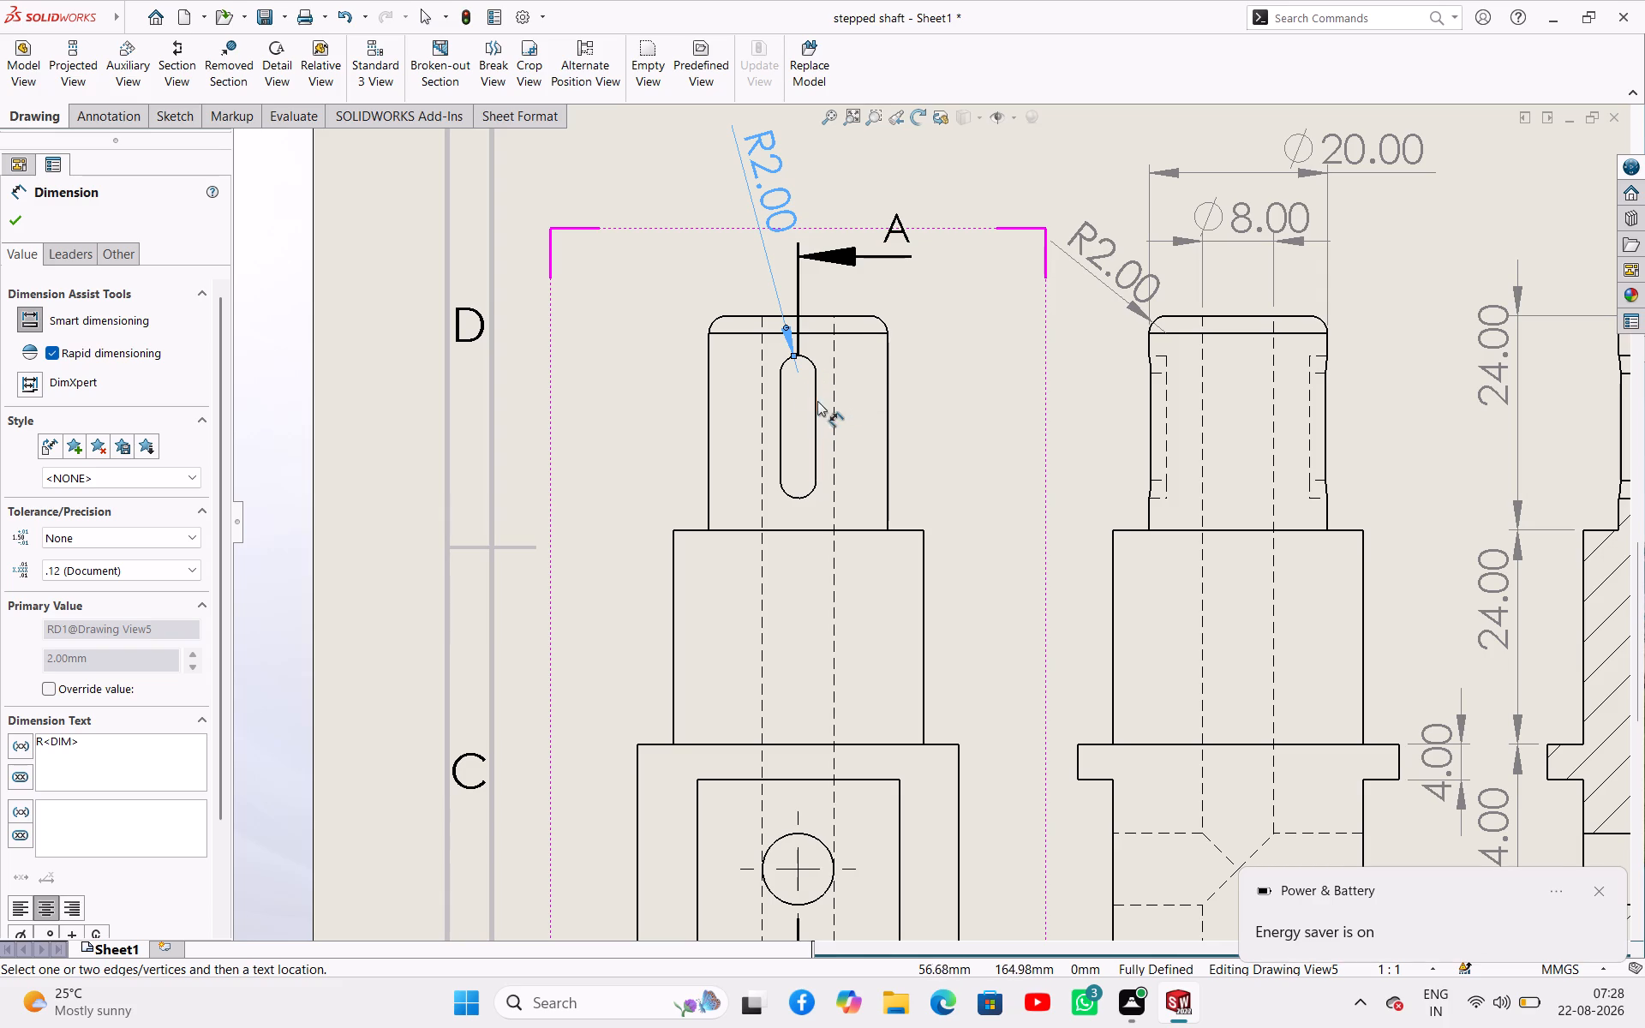
pyautogui.click(817, 401)
pyautogui.click(944, 415)
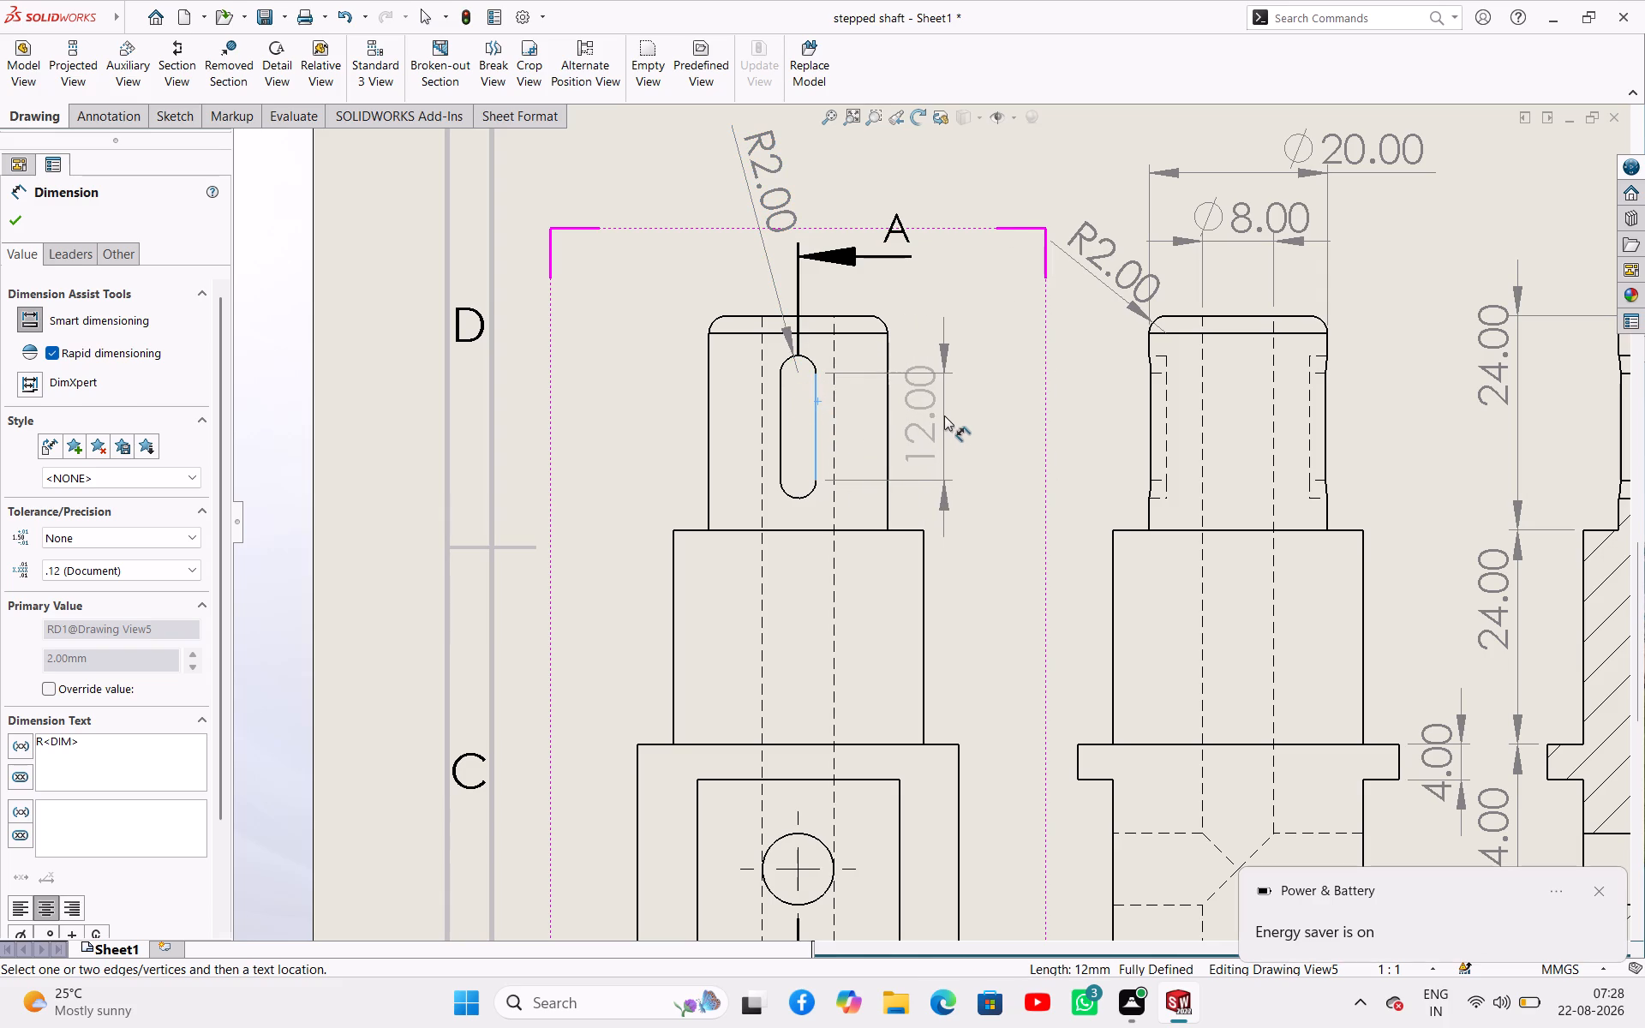
# Dimension the diameter of the cross hole in the side view's flat, placing the text outside the shaft outline.
pyautogui.scroll(3, 892, 540)
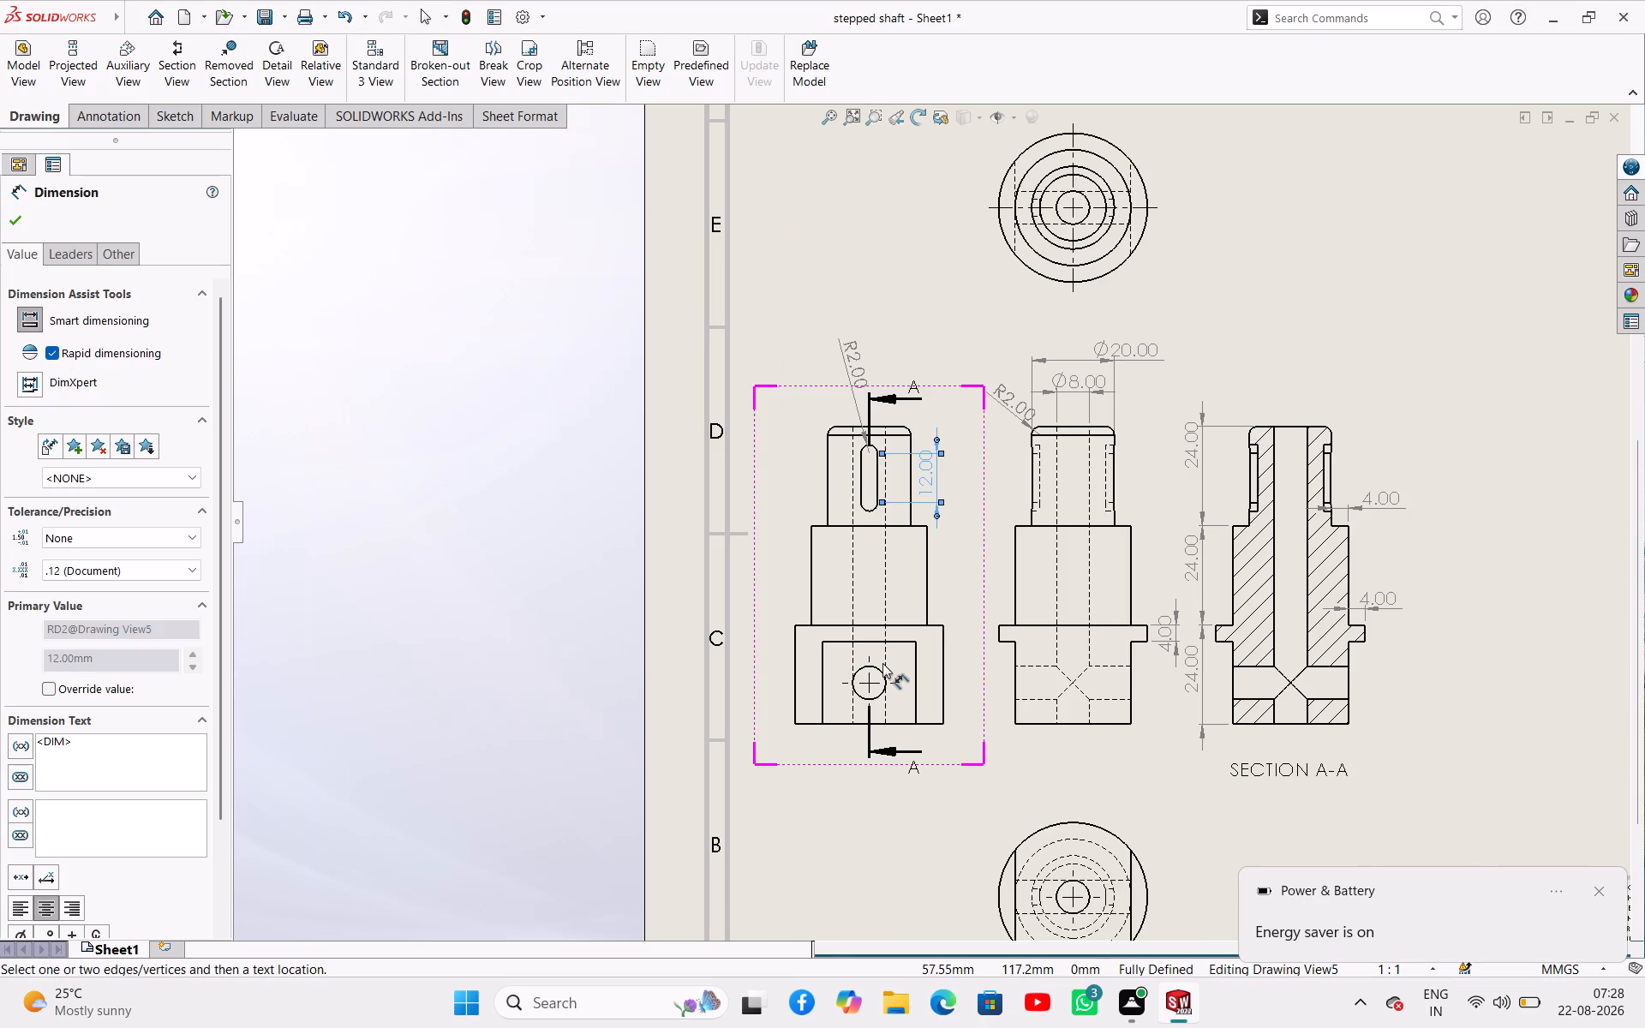
pyautogui.click(873, 666)
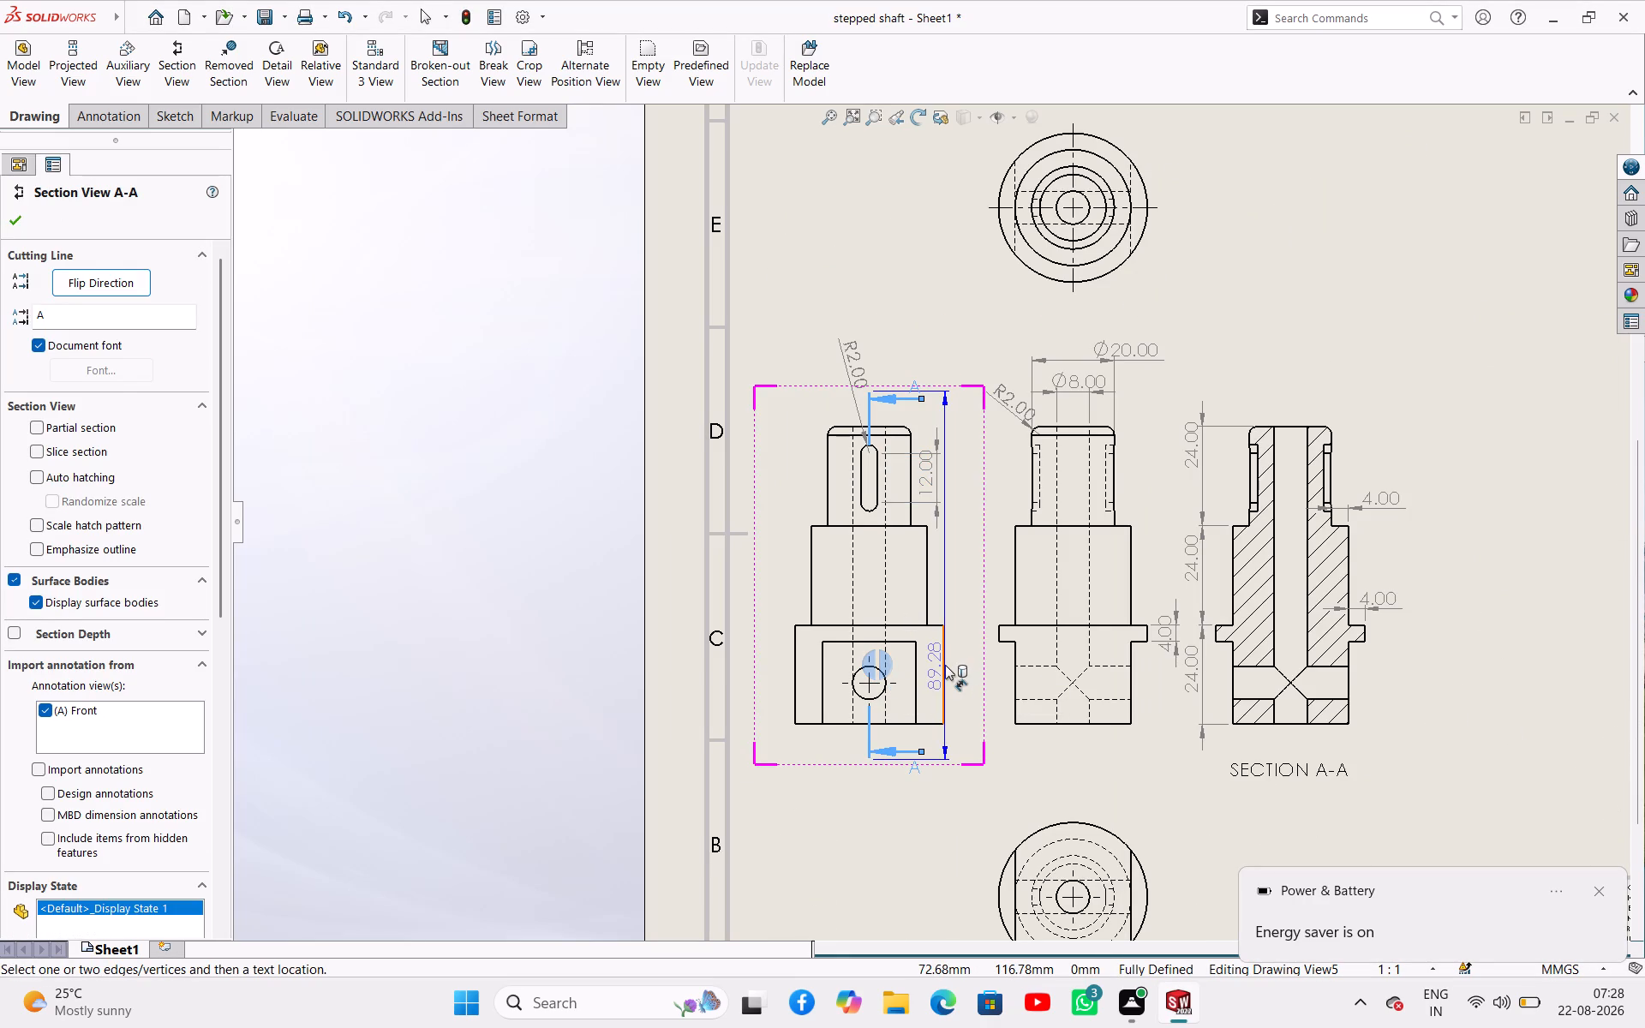
pyautogui.press('Escape')
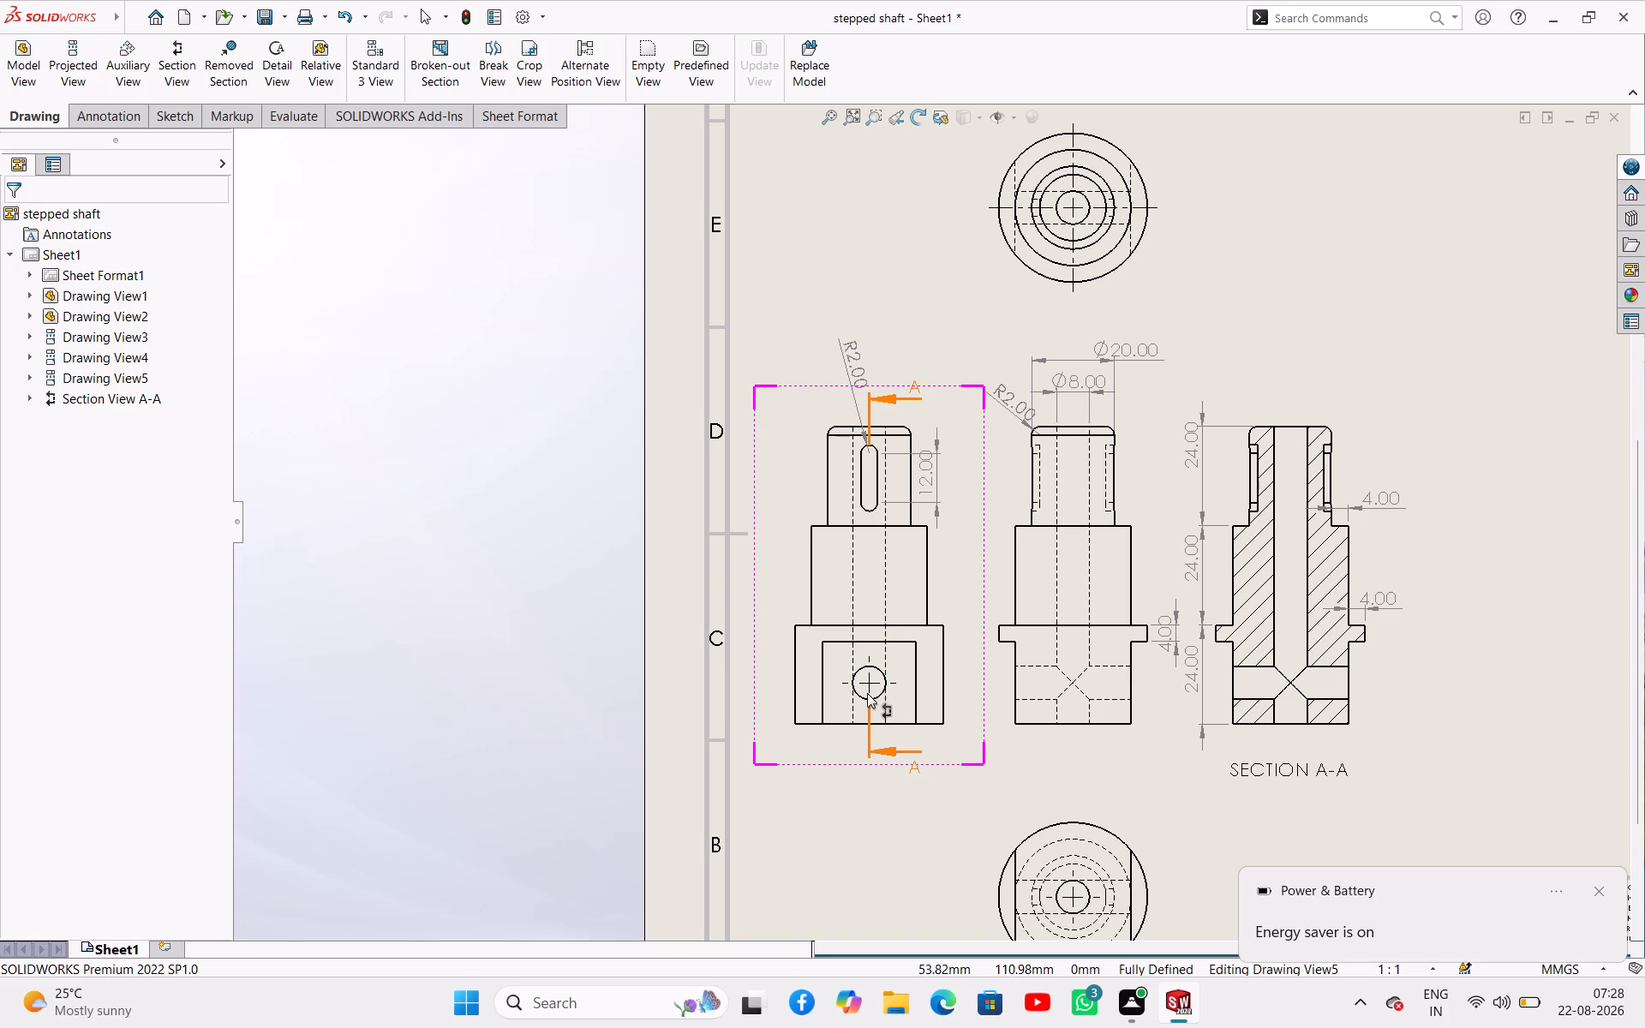
pyautogui.click(878, 700)
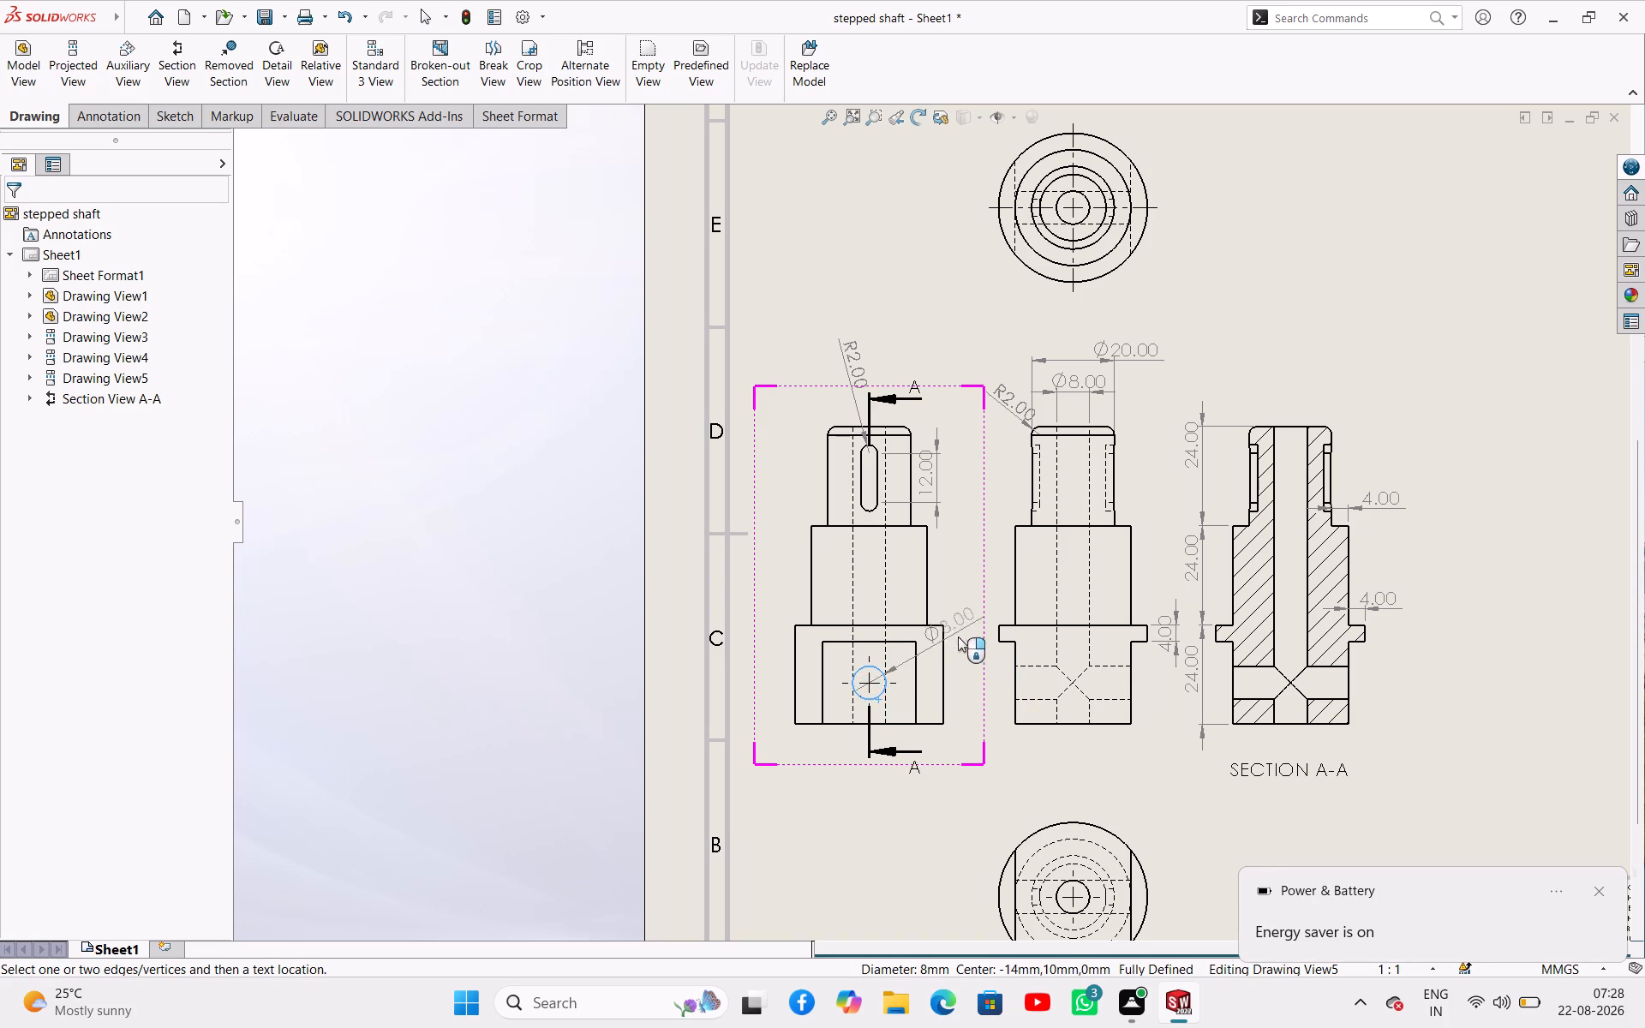
pyautogui.click(966, 578)
# Dimension the flange's projection width below its left end in the front view.
pyautogui.scroll(2, 968, 727)
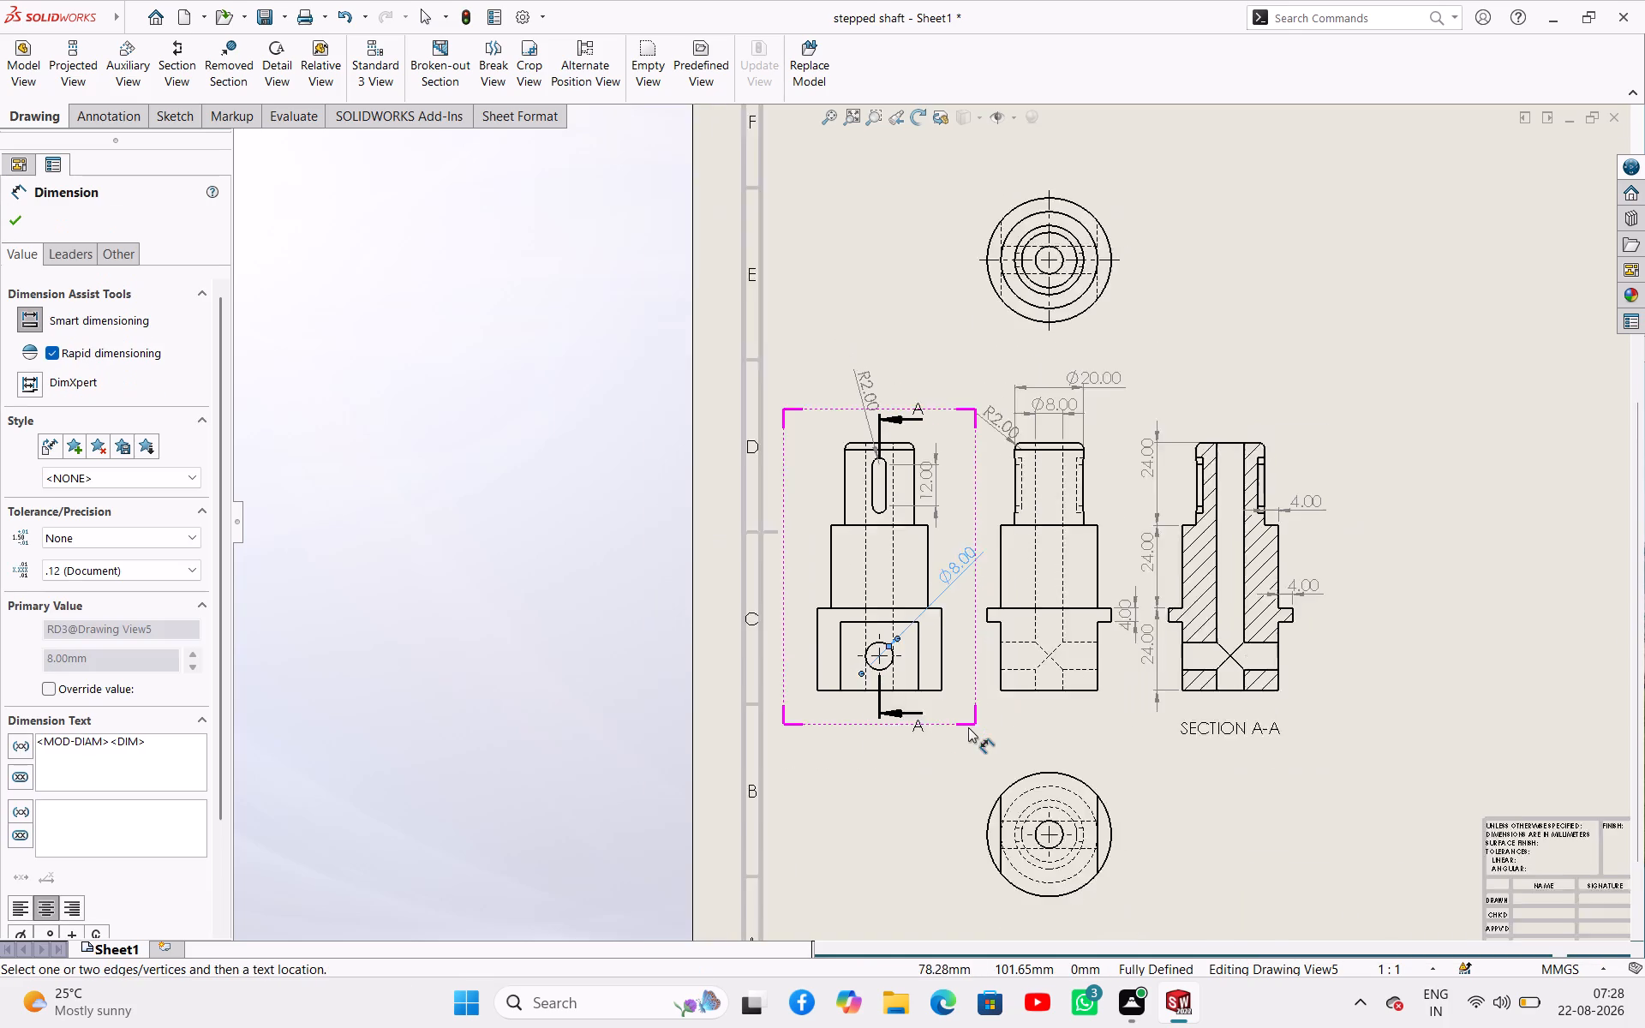
pyautogui.scroll(-2, 989, 745)
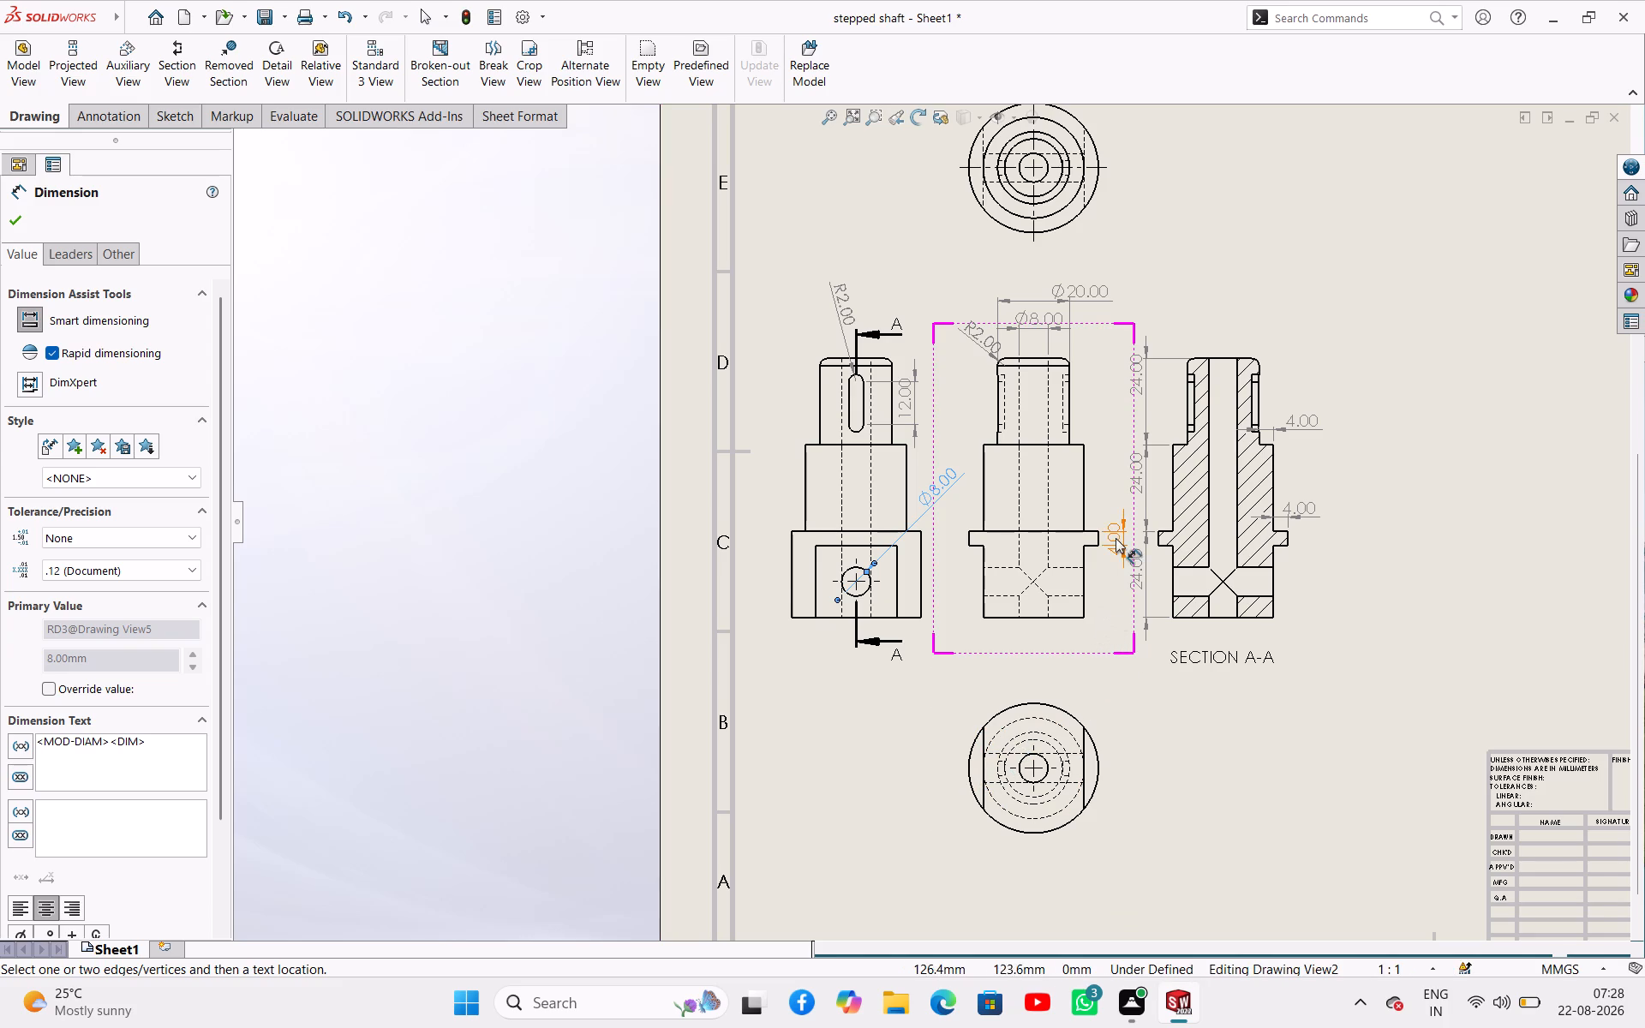
pyautogui.scroll(-3, 1114, 534)
pyautogui.scroll(-6, 901, 422)
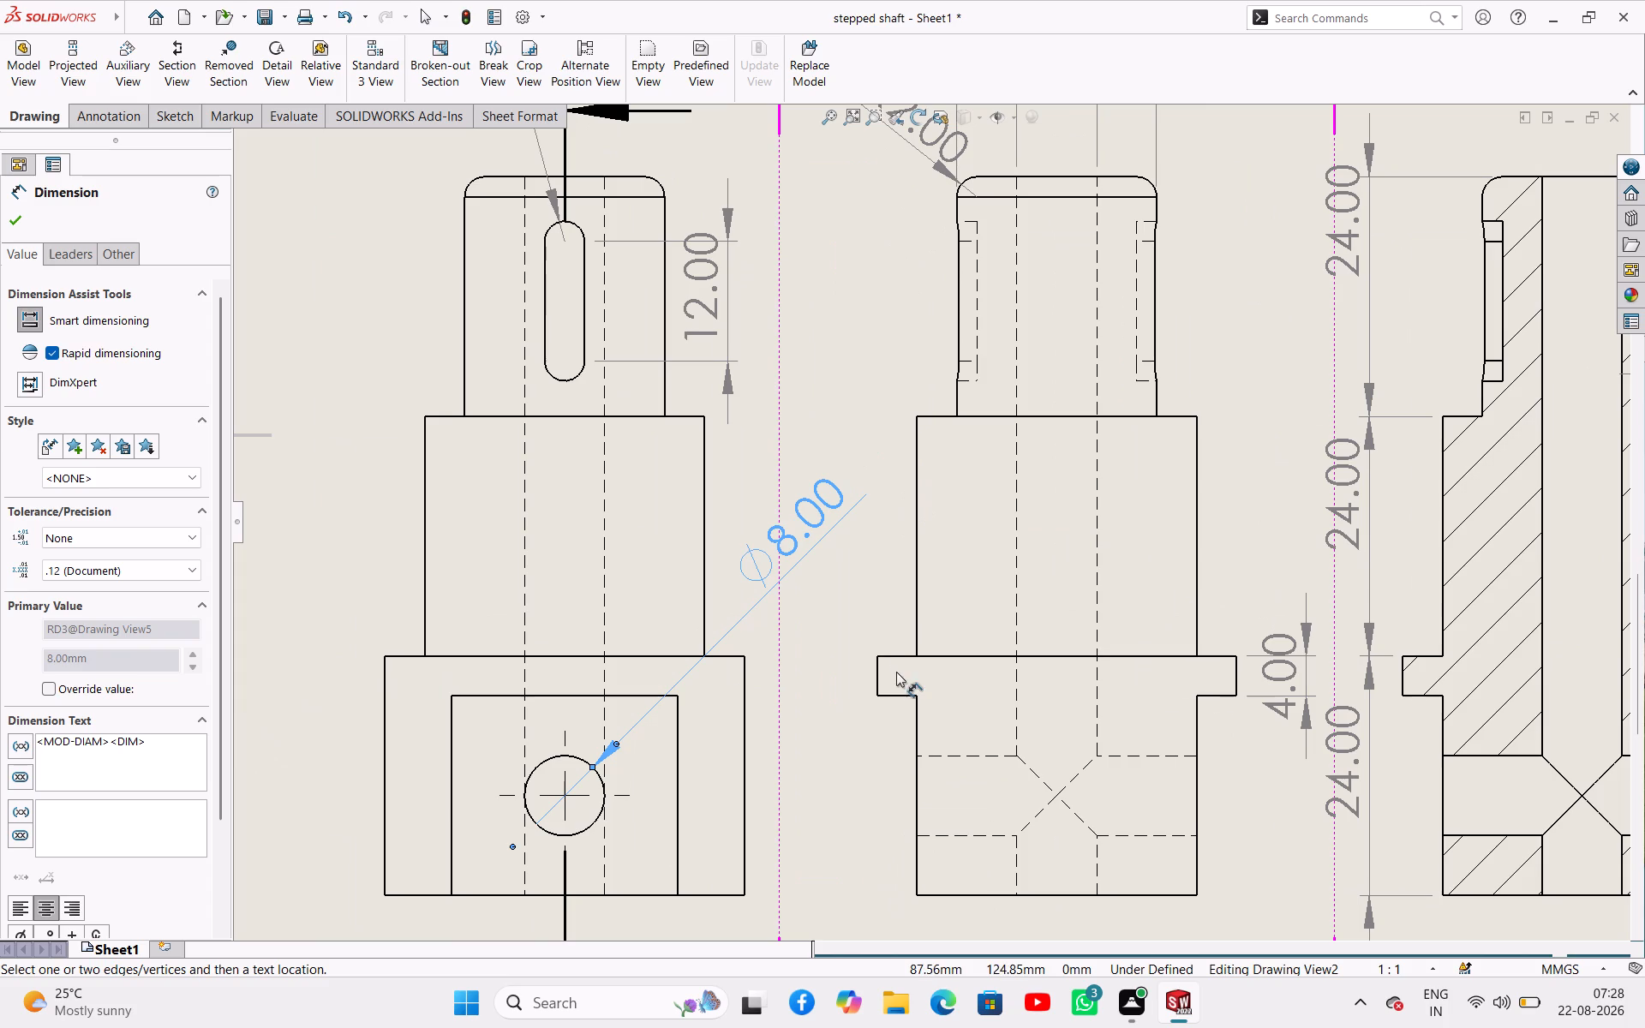
pyautogui.click(894, 698)
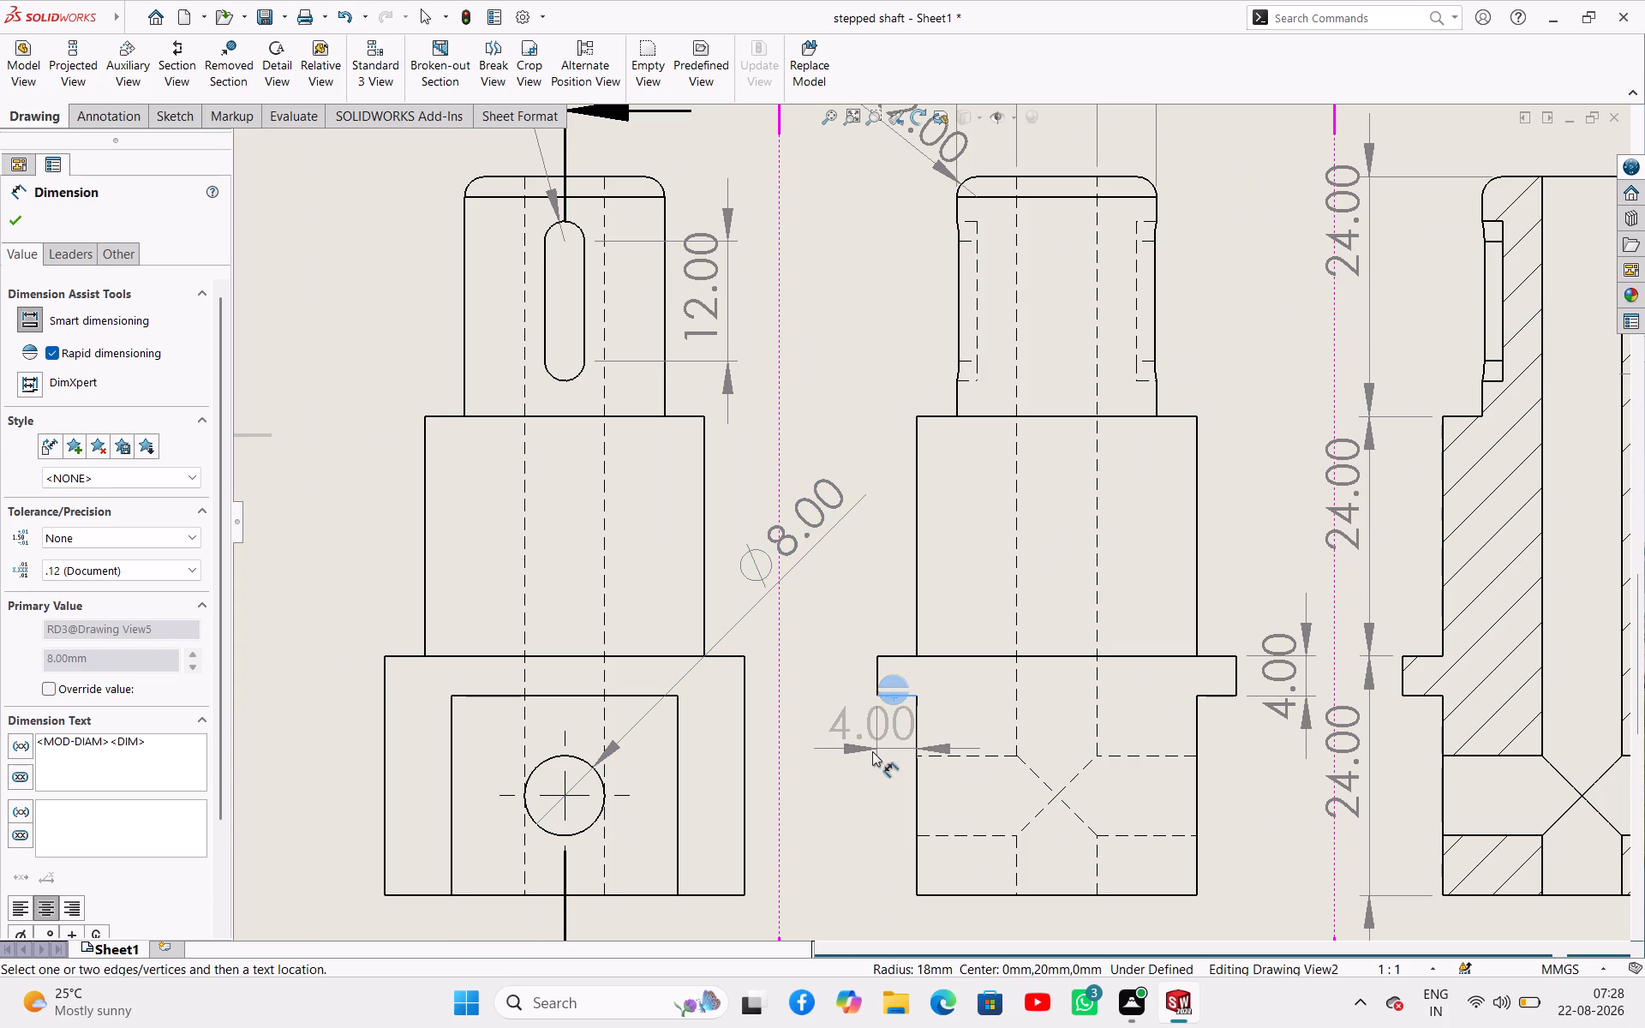
pyautogui.click(872, 755)
# Save the drawing as an Adobe PDF named "stepped shaft DRAFT" in the 22-08 folder of fuji solid works.
pyautogui.scroll(2, 573, 577)
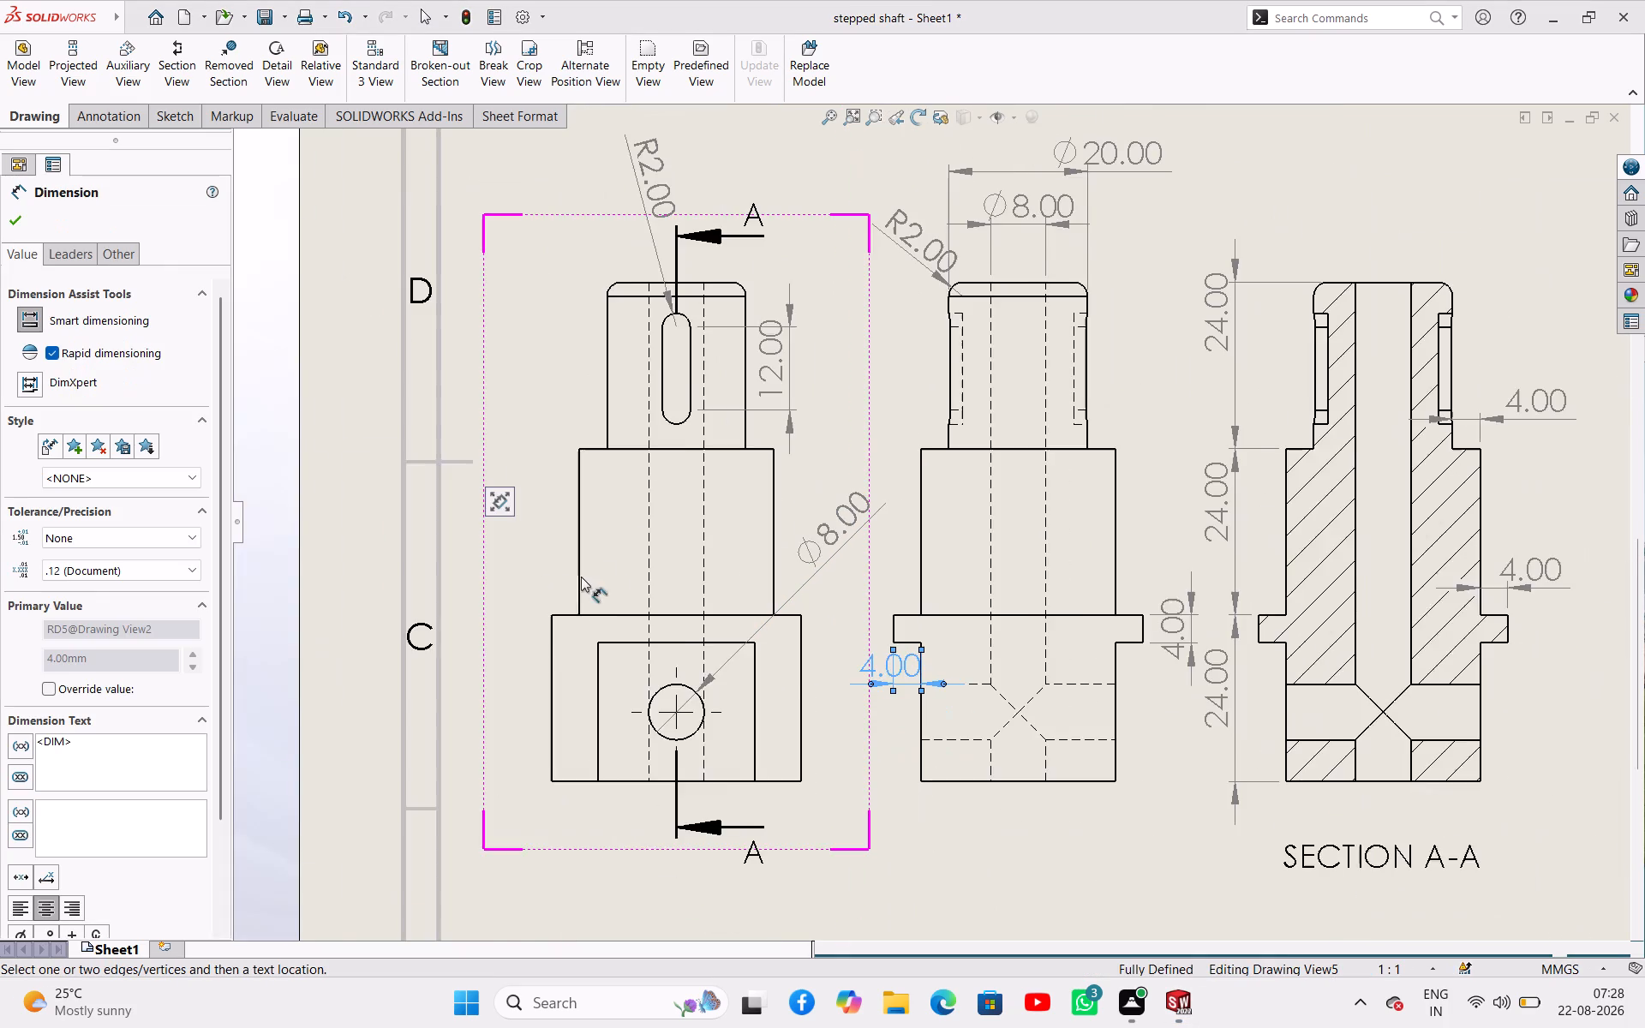
pyautogui.scroll(6, 581, 577)
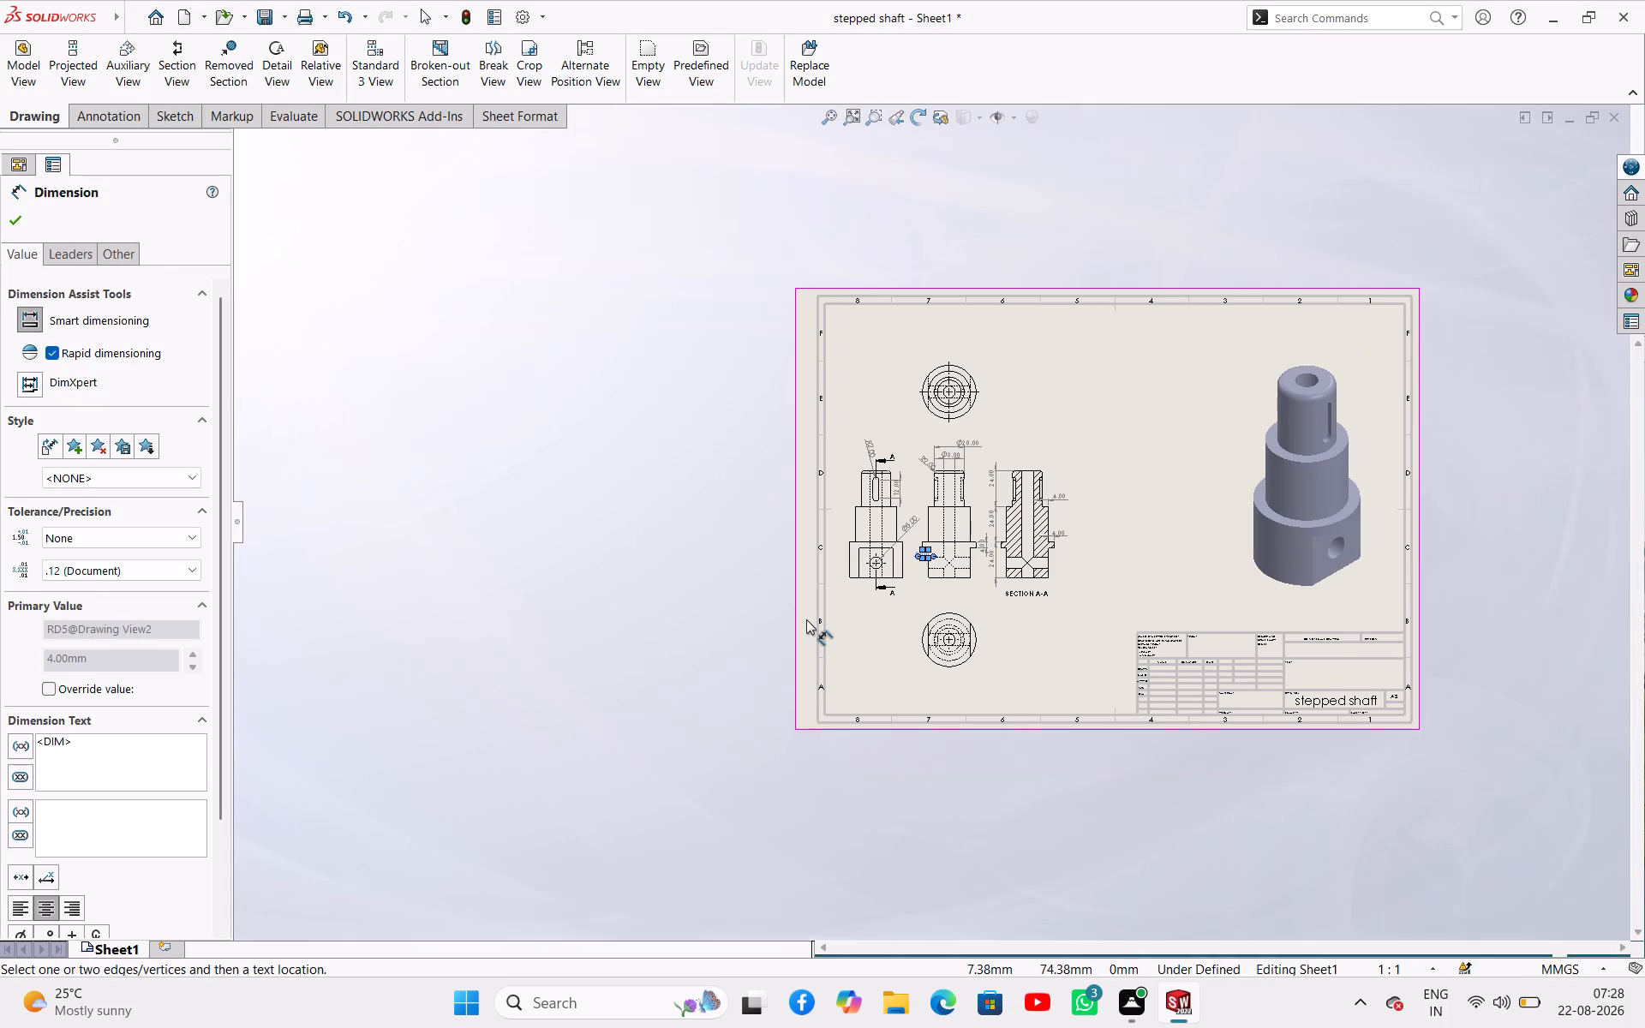
pyautogui.hotkey('ctrl', 's')
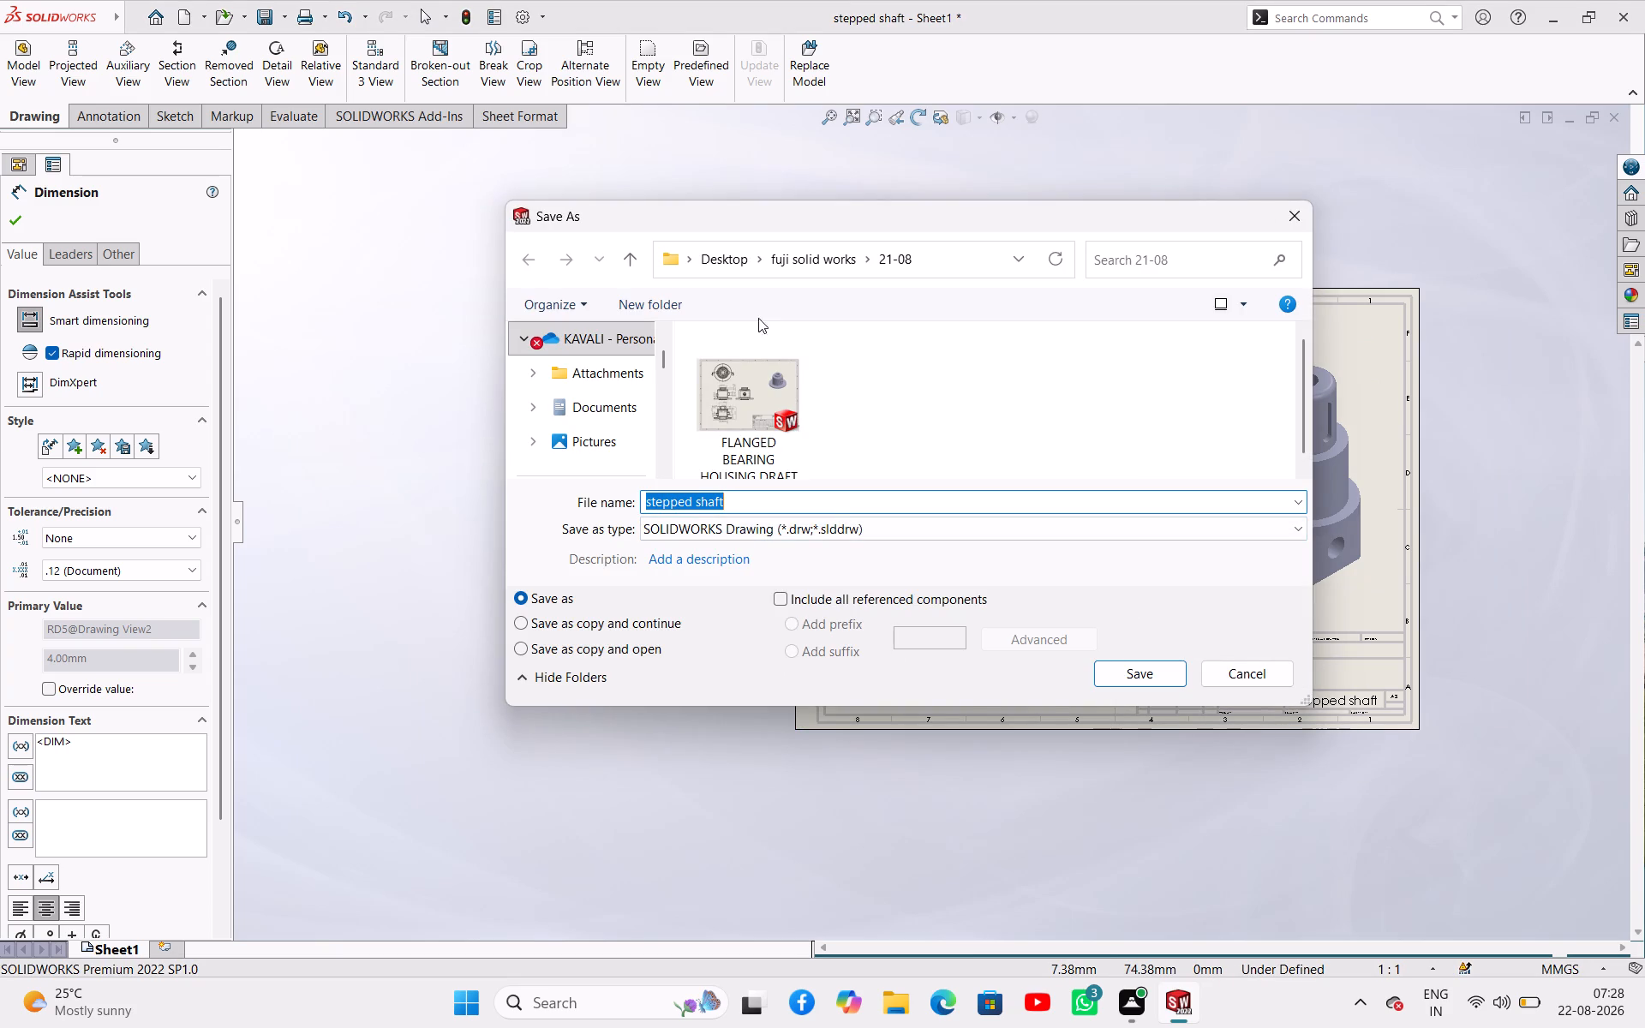
pyautogui.click(633, 261)
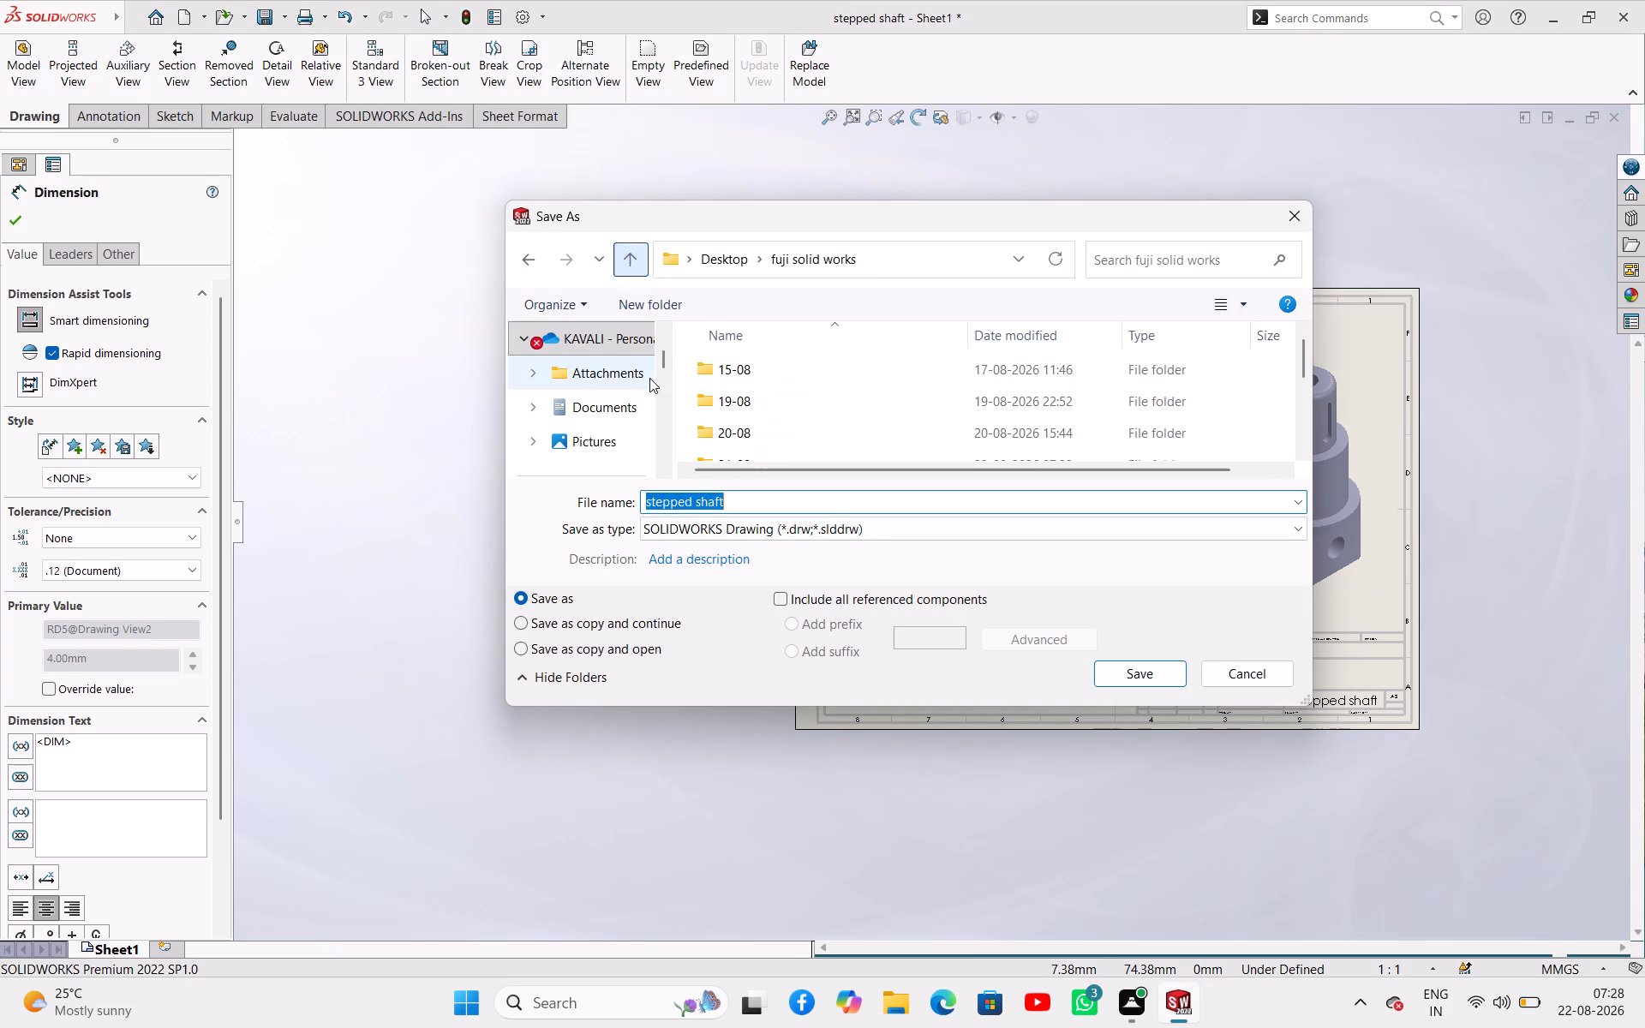
pyautogui.scroll(-1, 759, 439)
pyautogui.doubleClick(759, 439)
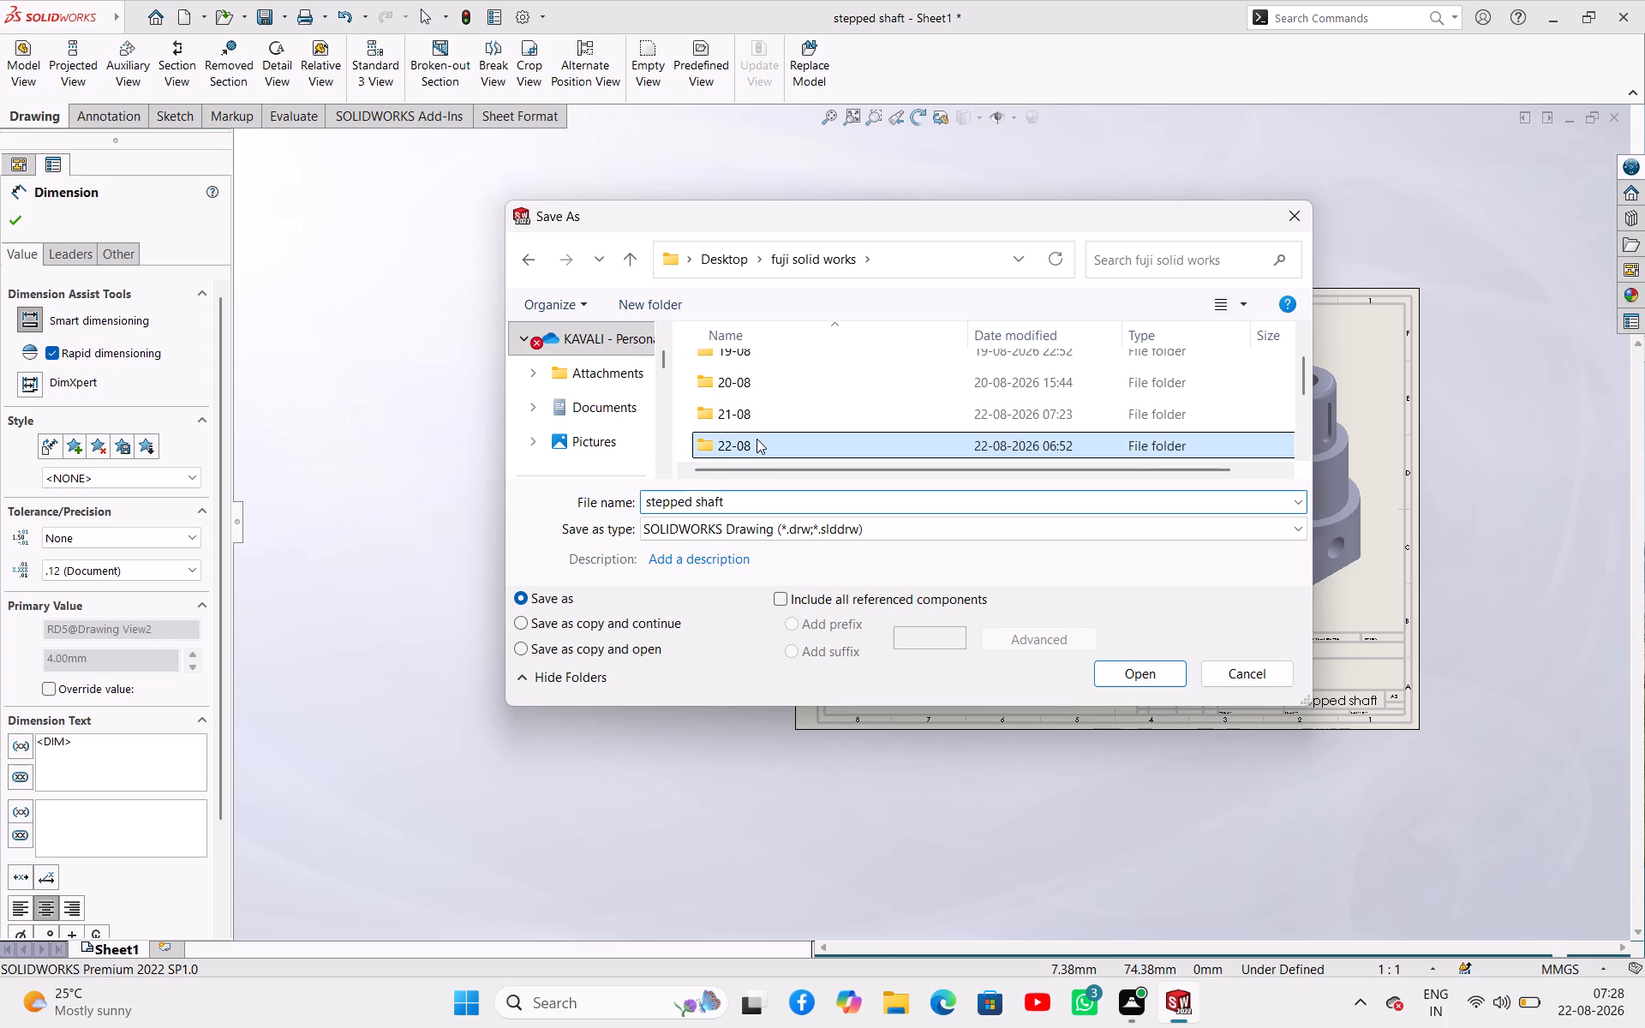
pyautogui.click(745, 539)
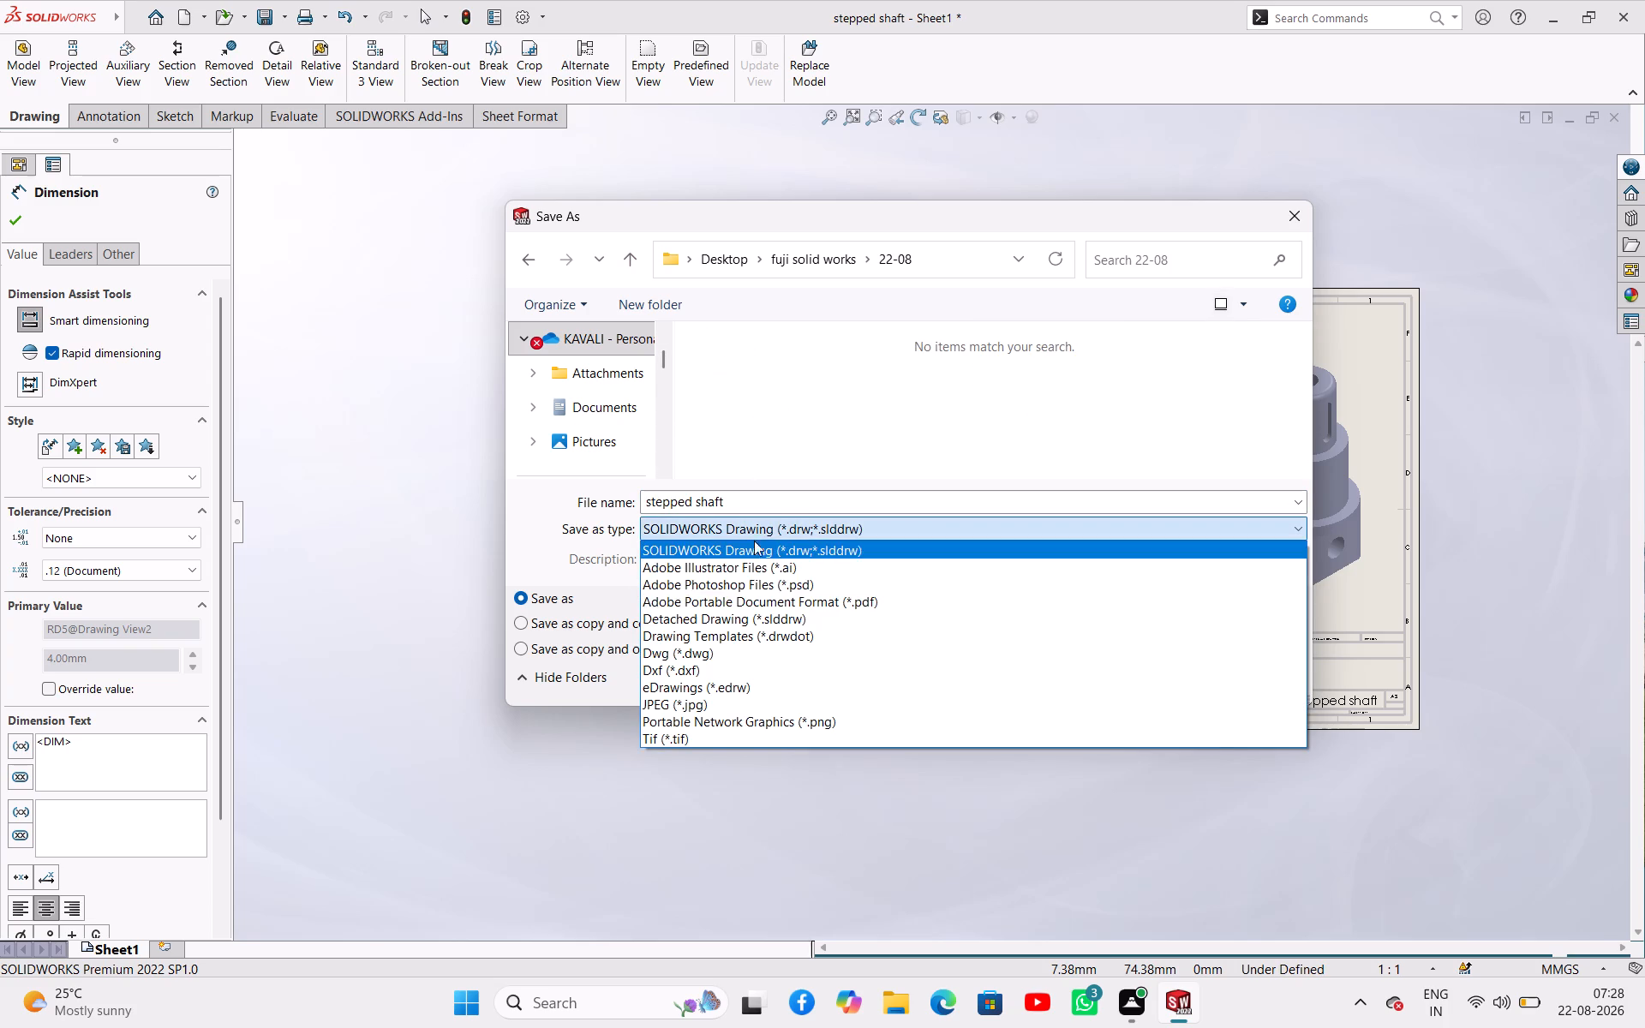
pyautogui.click(784, 598)
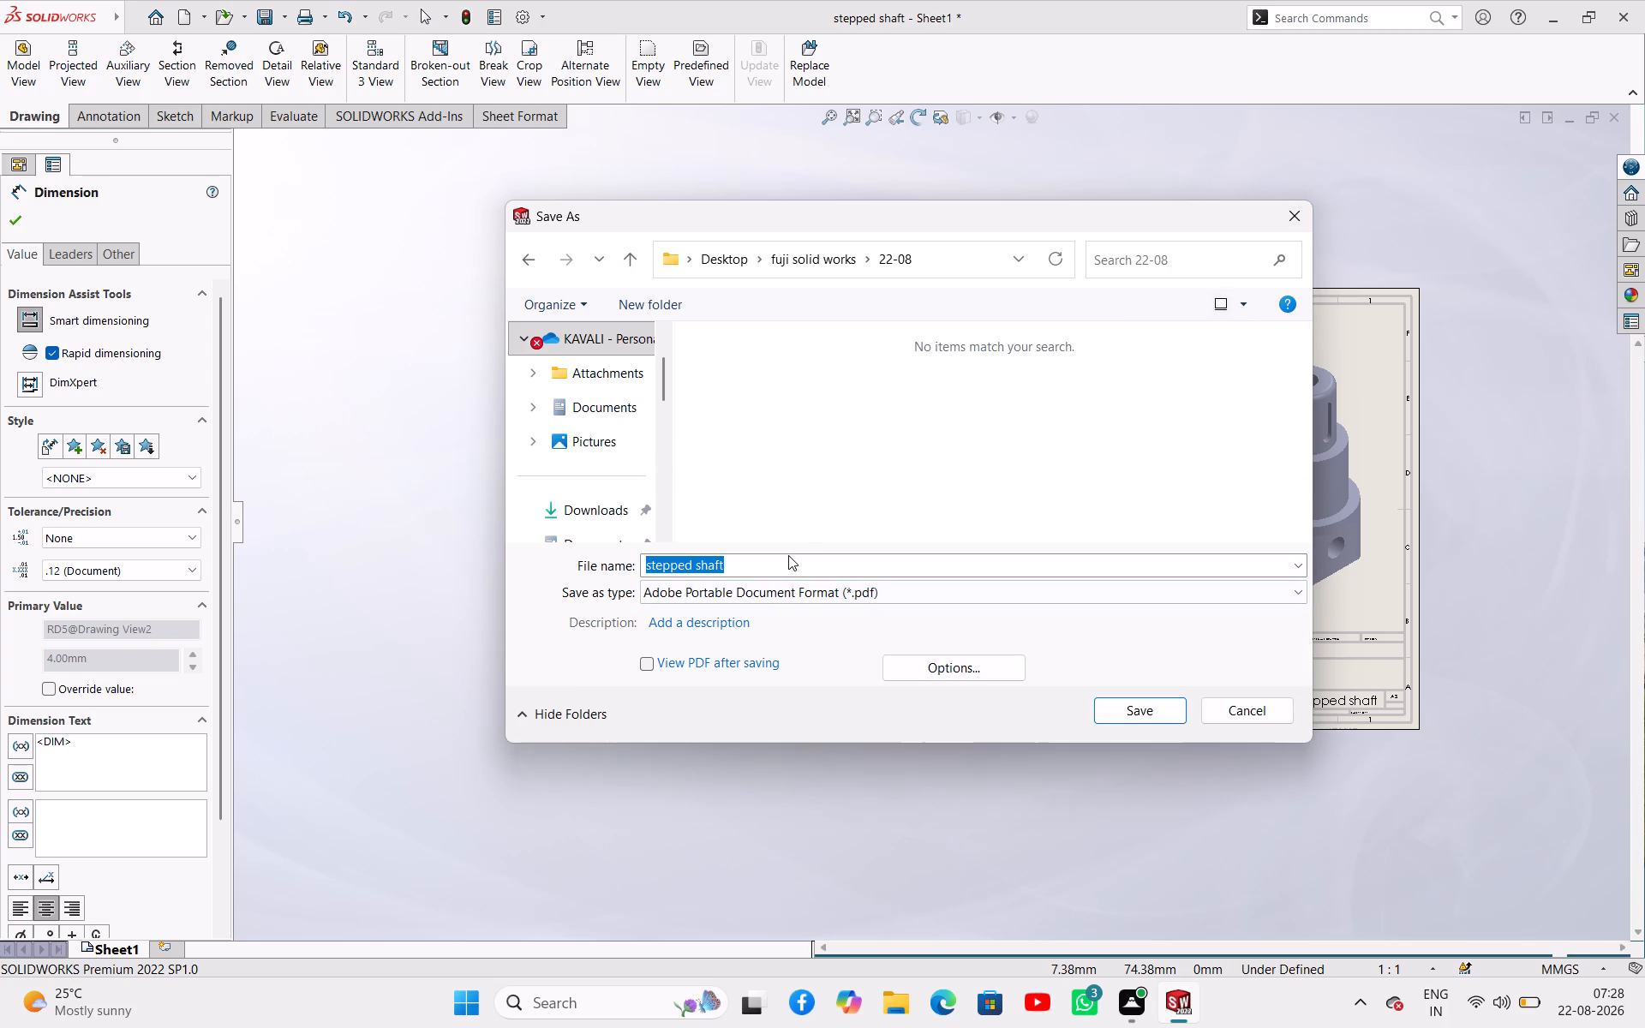
pyautogui.click(788, 555)
pyautogui.click(788, 555)
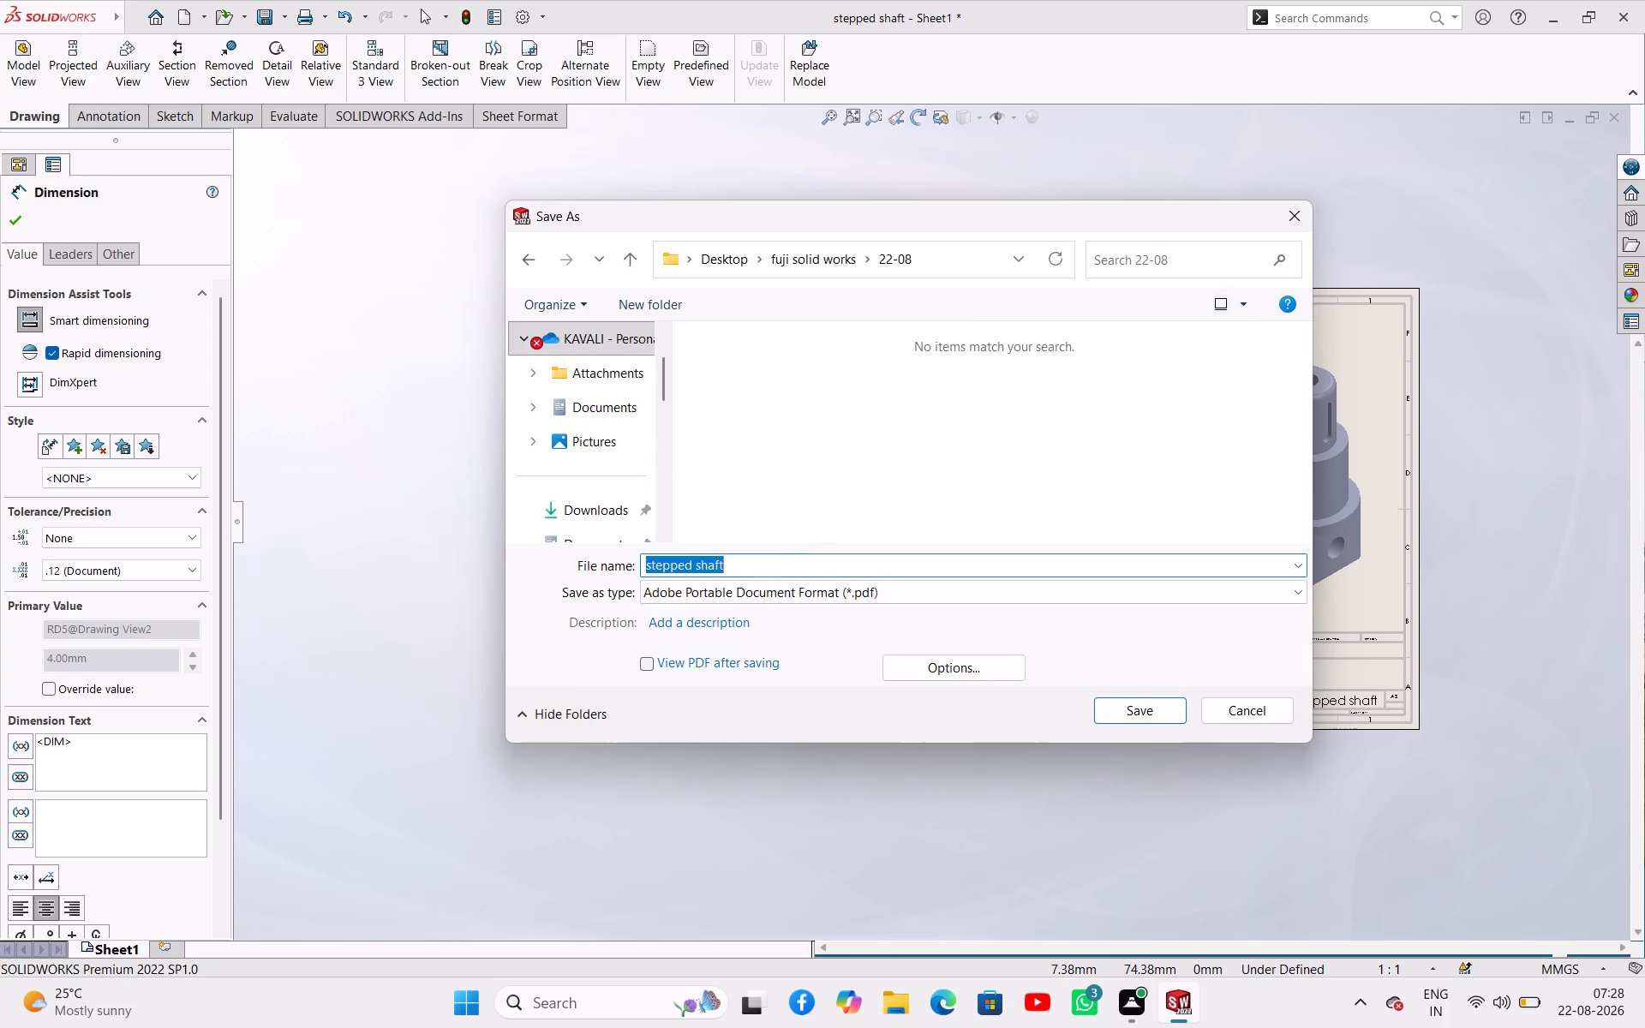
pyautogui.click(789, 559)
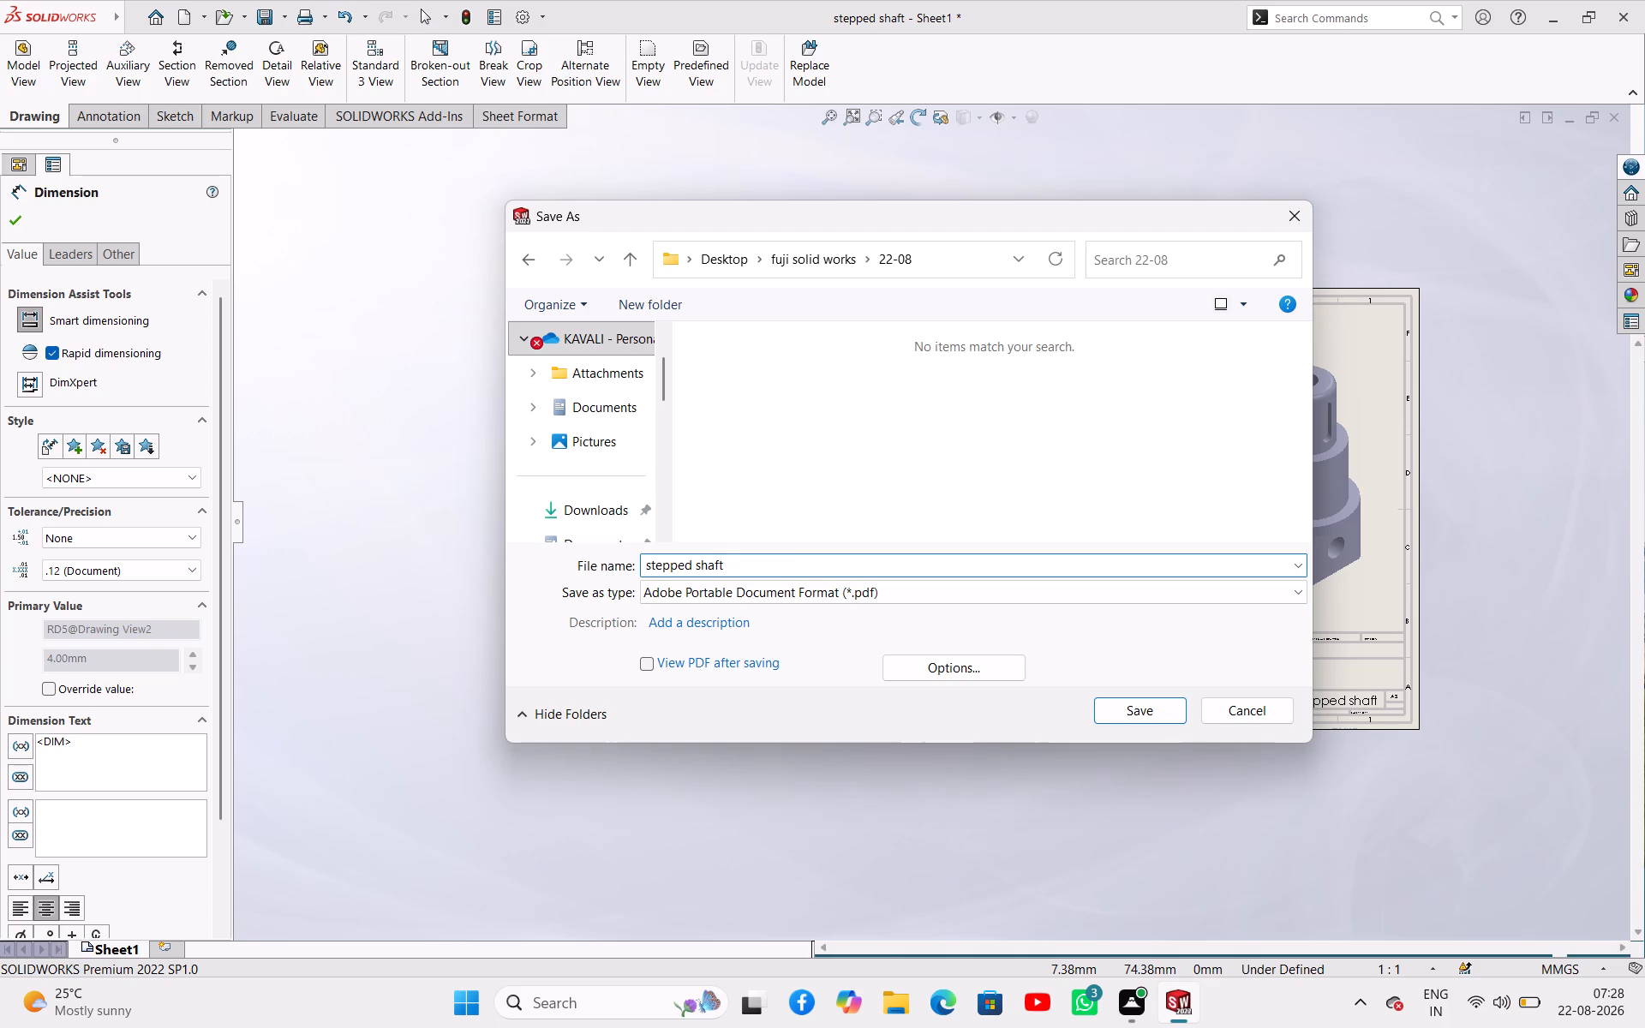
pyautogui.press('space')
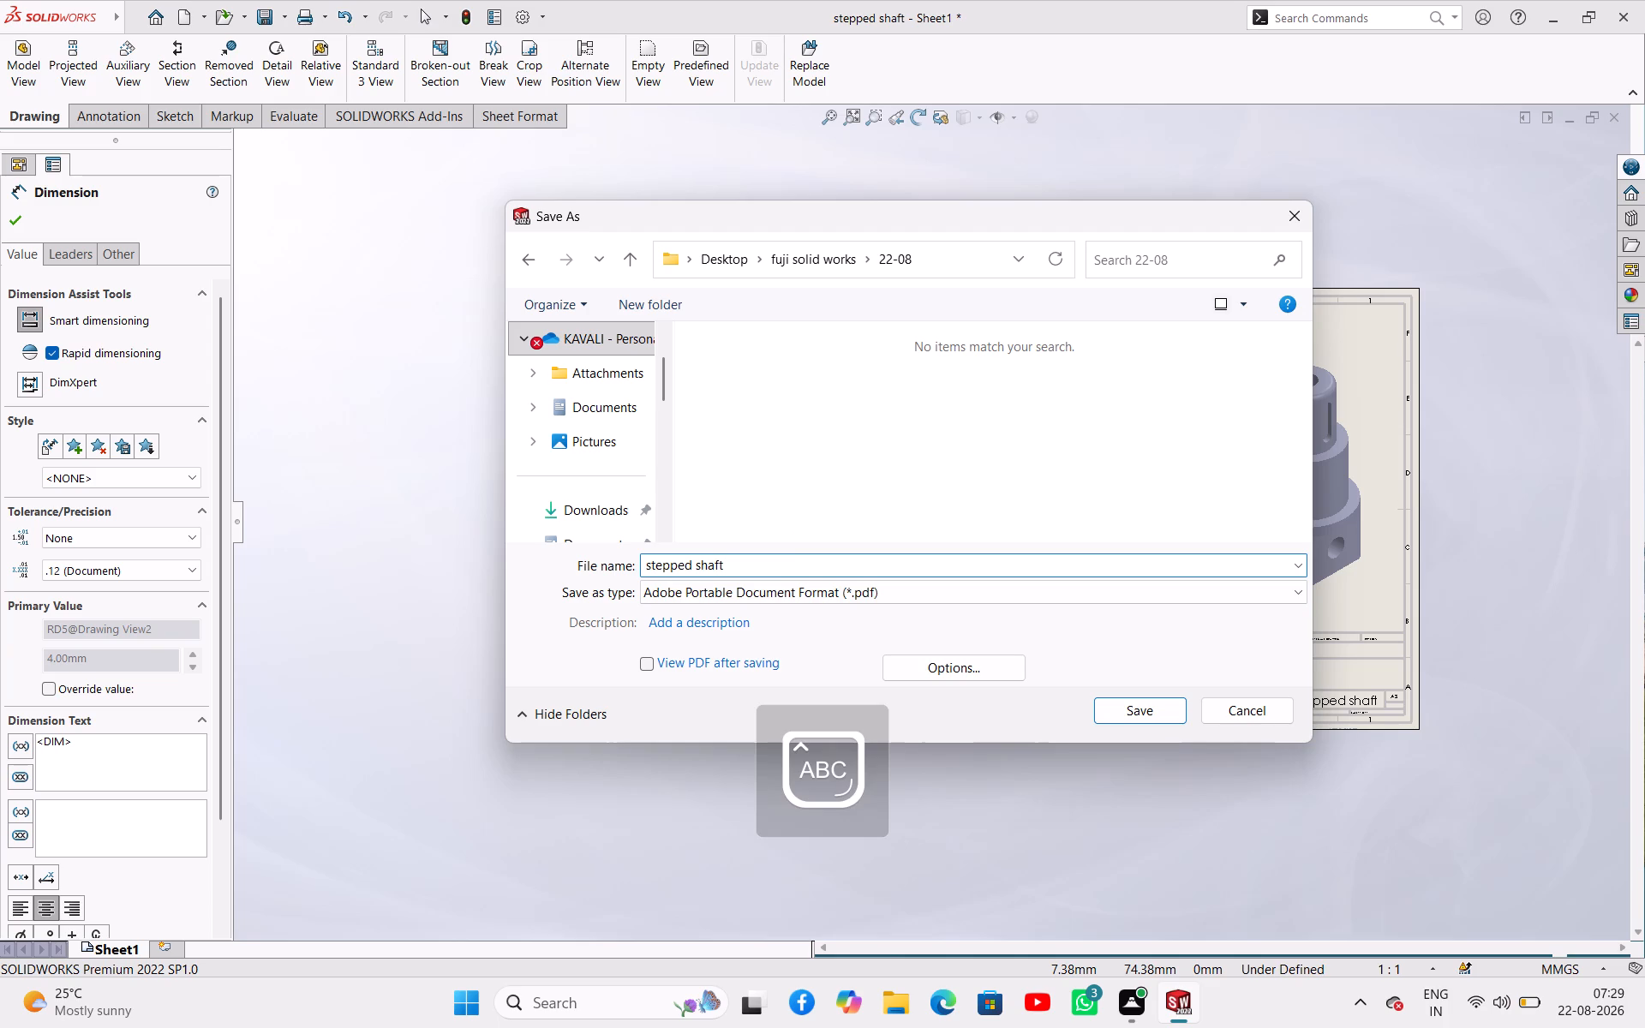
pyautogui.press('d')
pyautogui.write('RA')
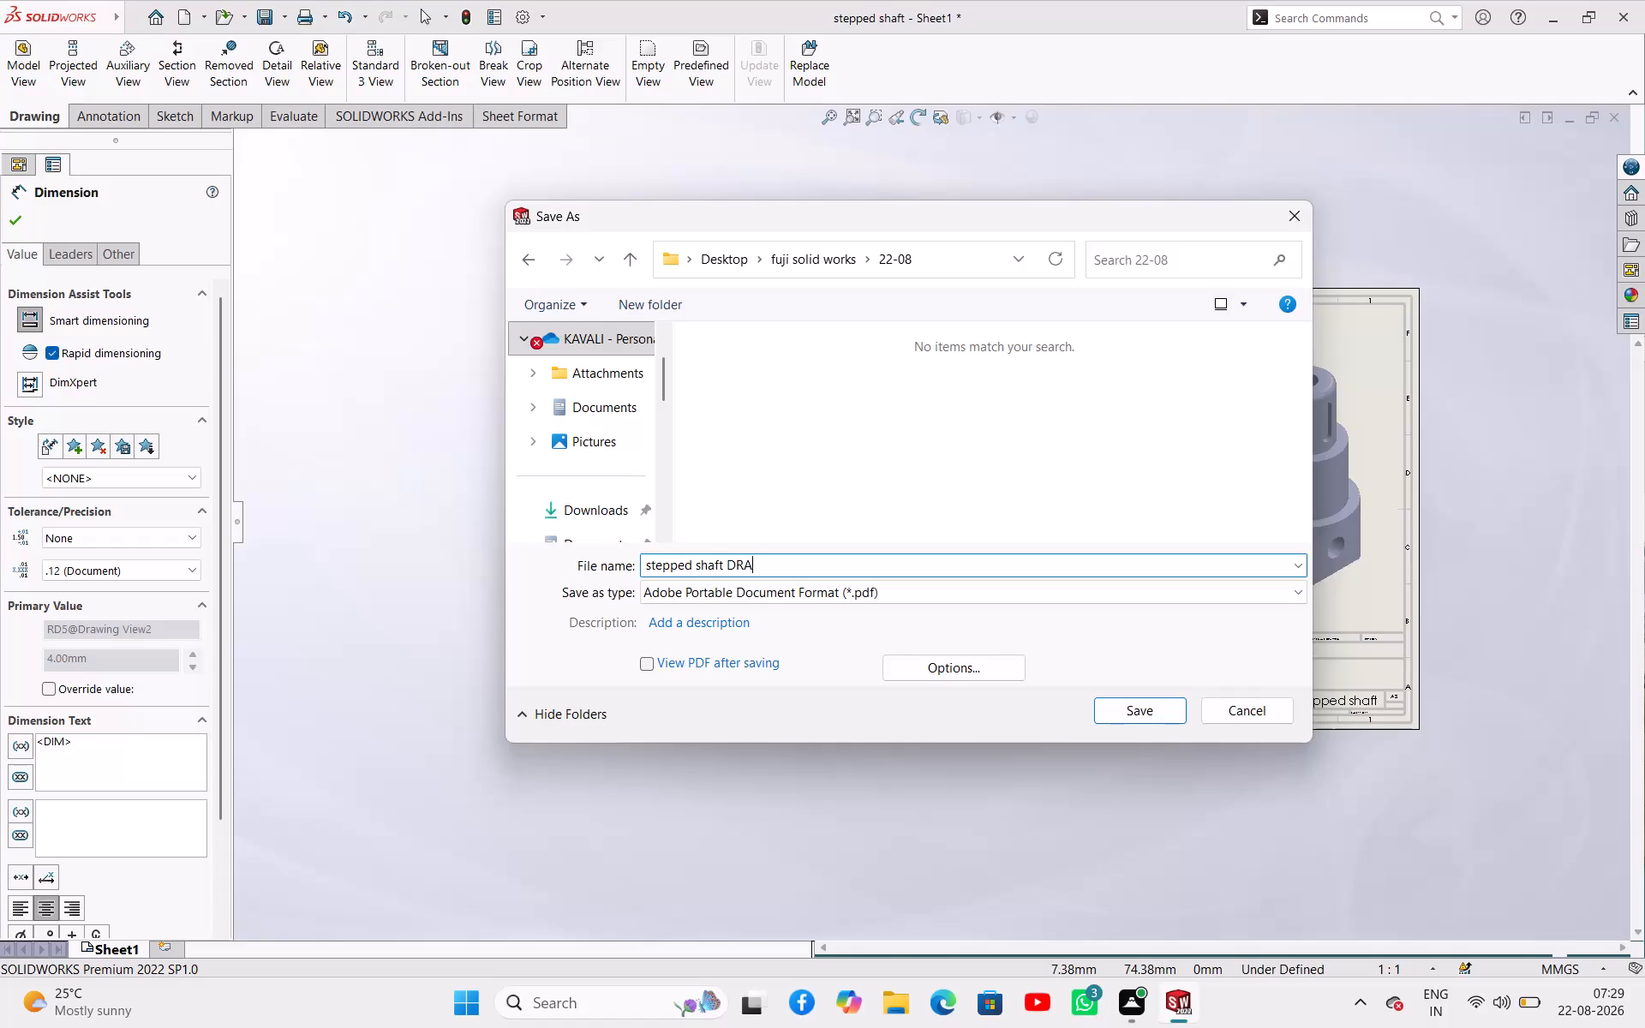
pyautogui.press('f')
pyautogui.press('t')
pyautogui.click(1146, 705)
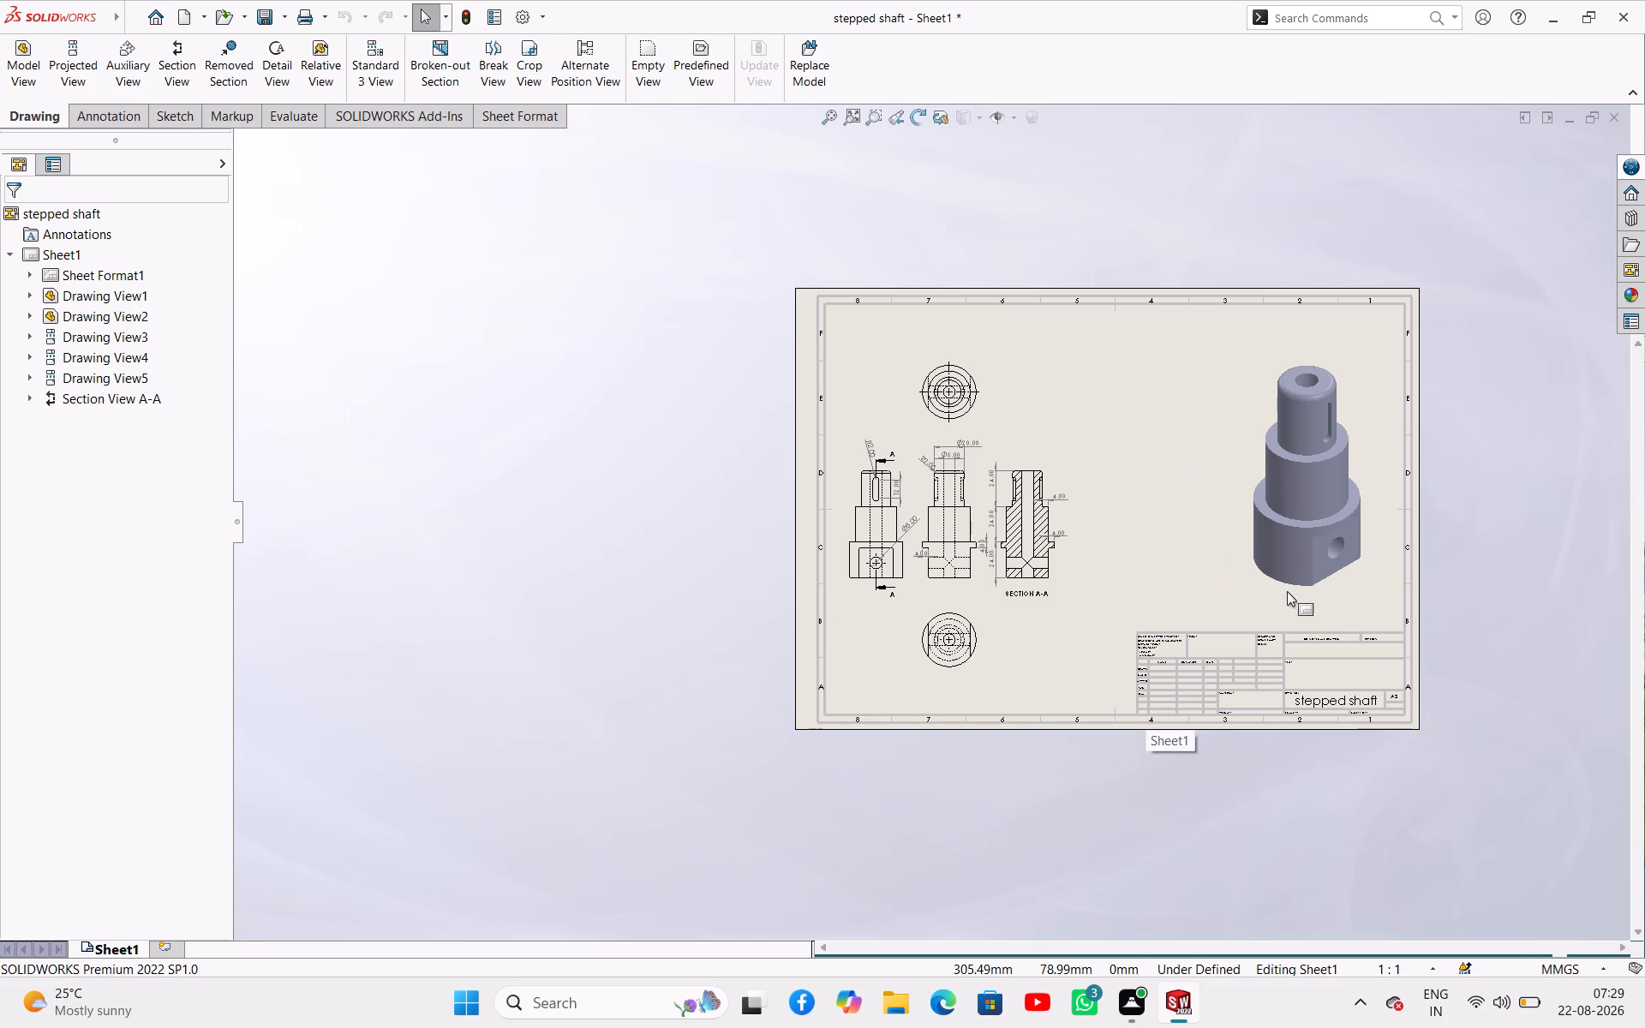
# Space out the views by moving section view A-A to the right and the front view midway between the side and section views, slightly lower.
pyautogui.scroll(-8, 1007, 548)
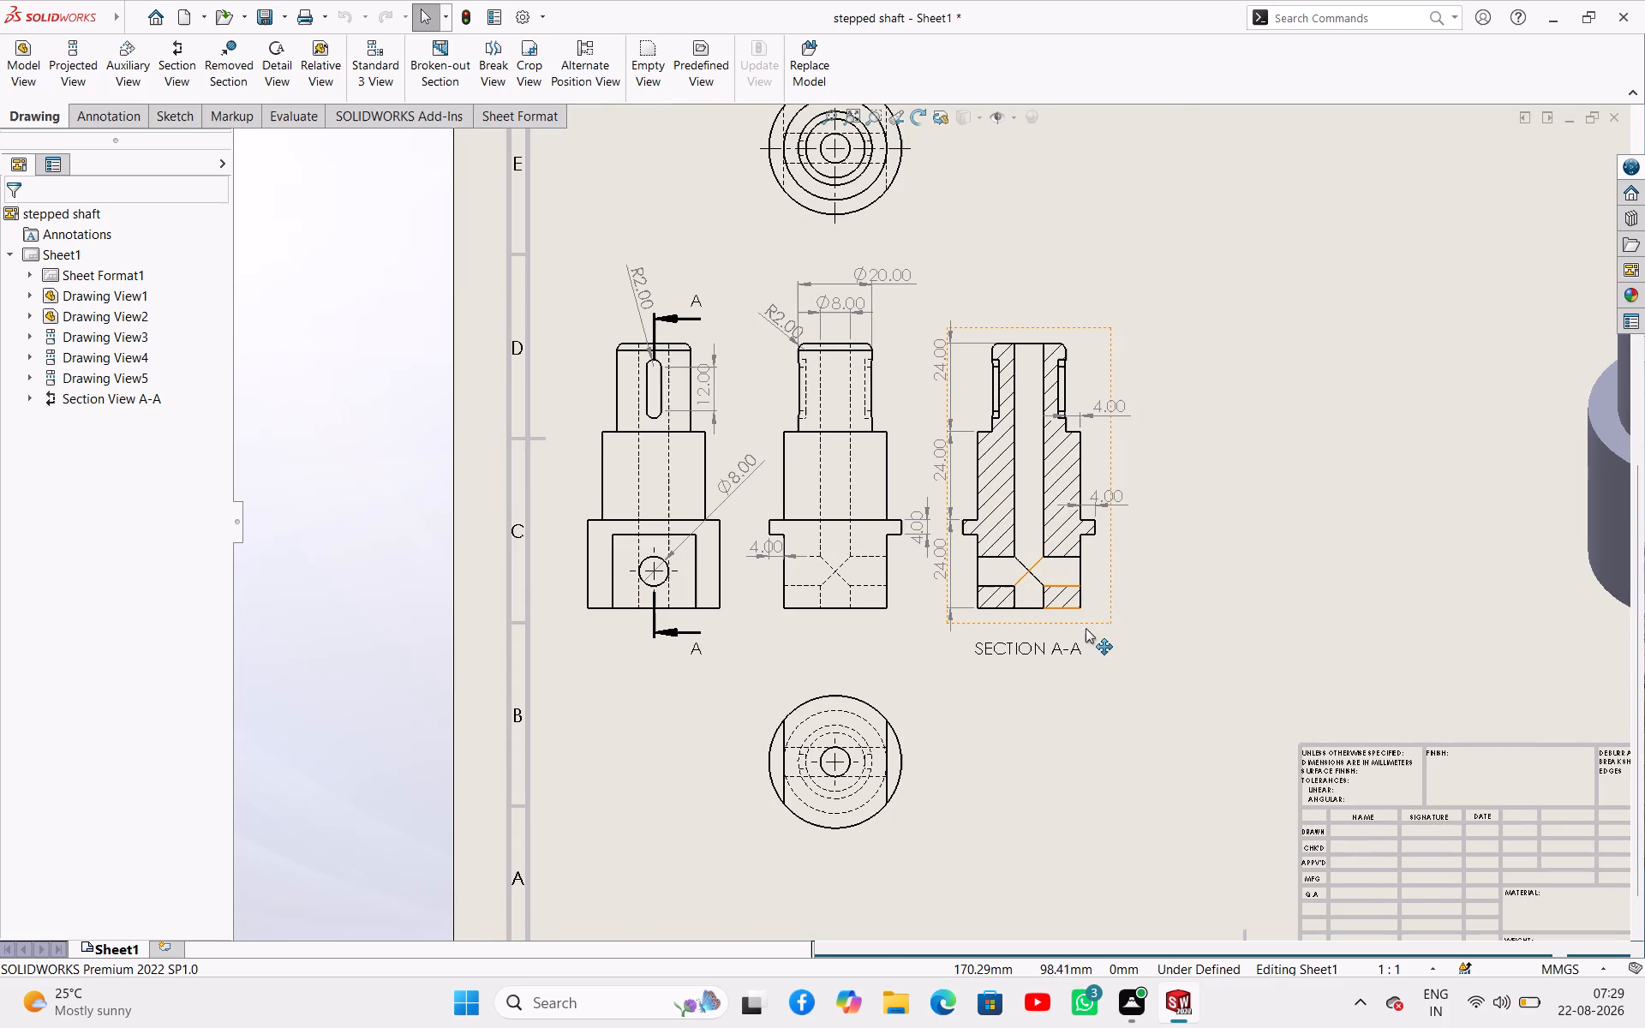
pyautogui.moveTo(1107, 624); pyautogui.dragTo(1211, 666)
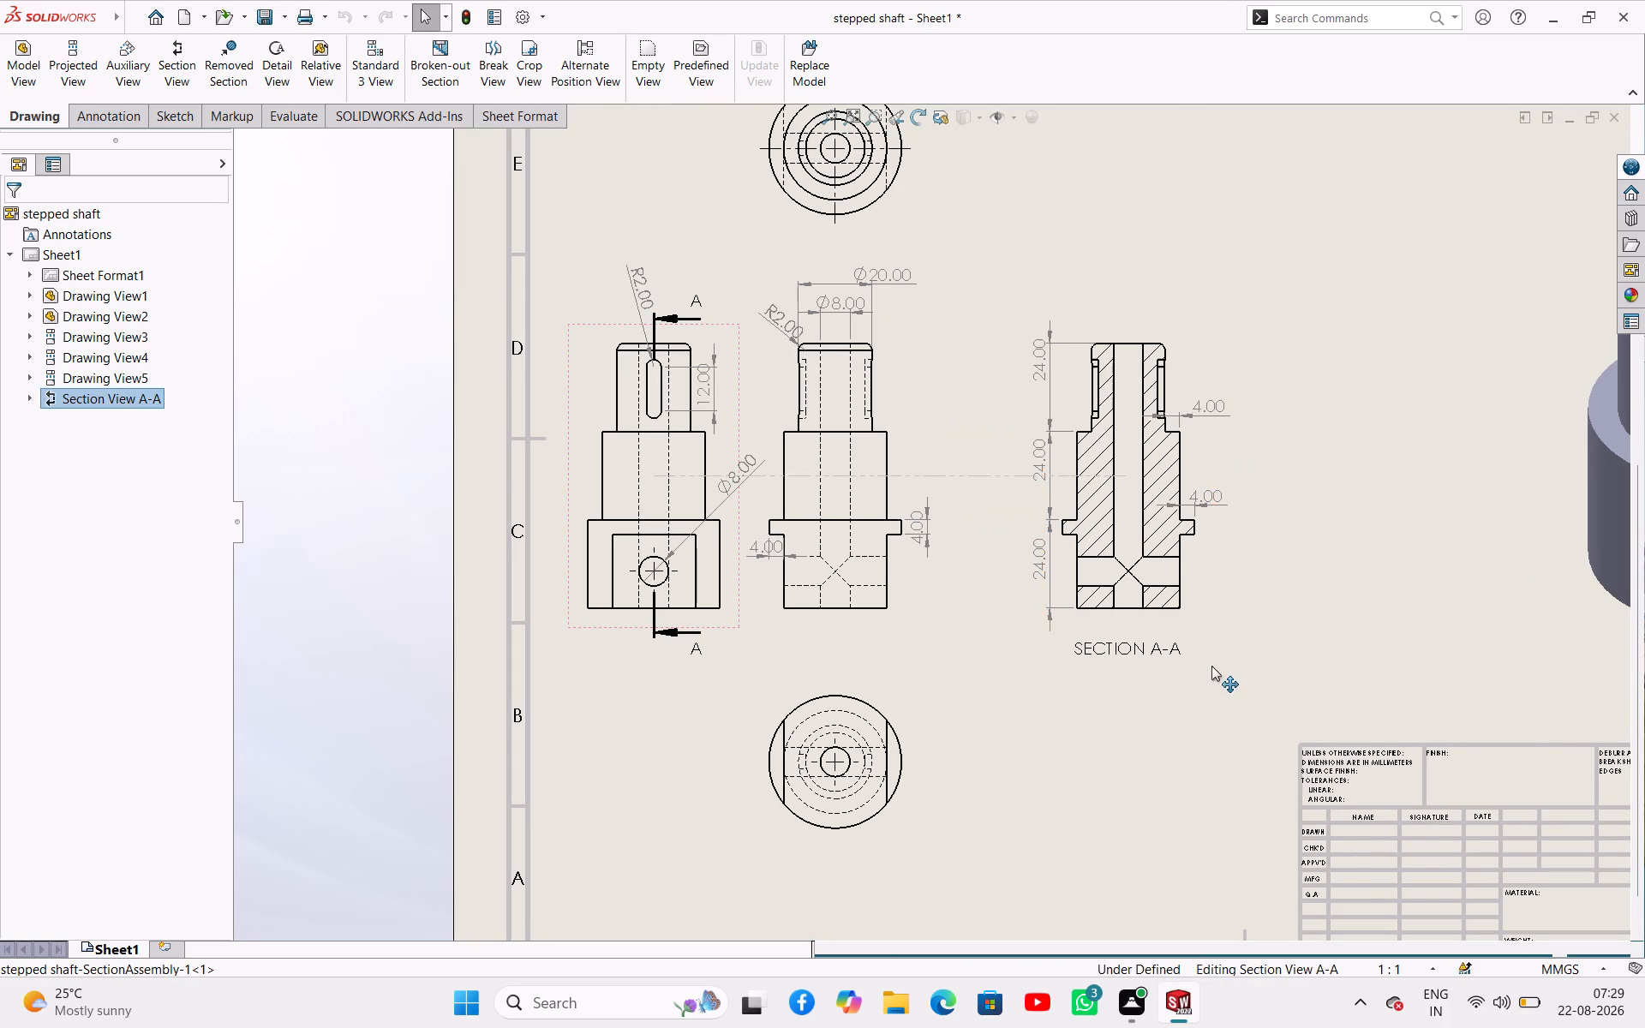
pyautogui.moveTo(1211, 666); pyautogui.dragTo(1332, 694)
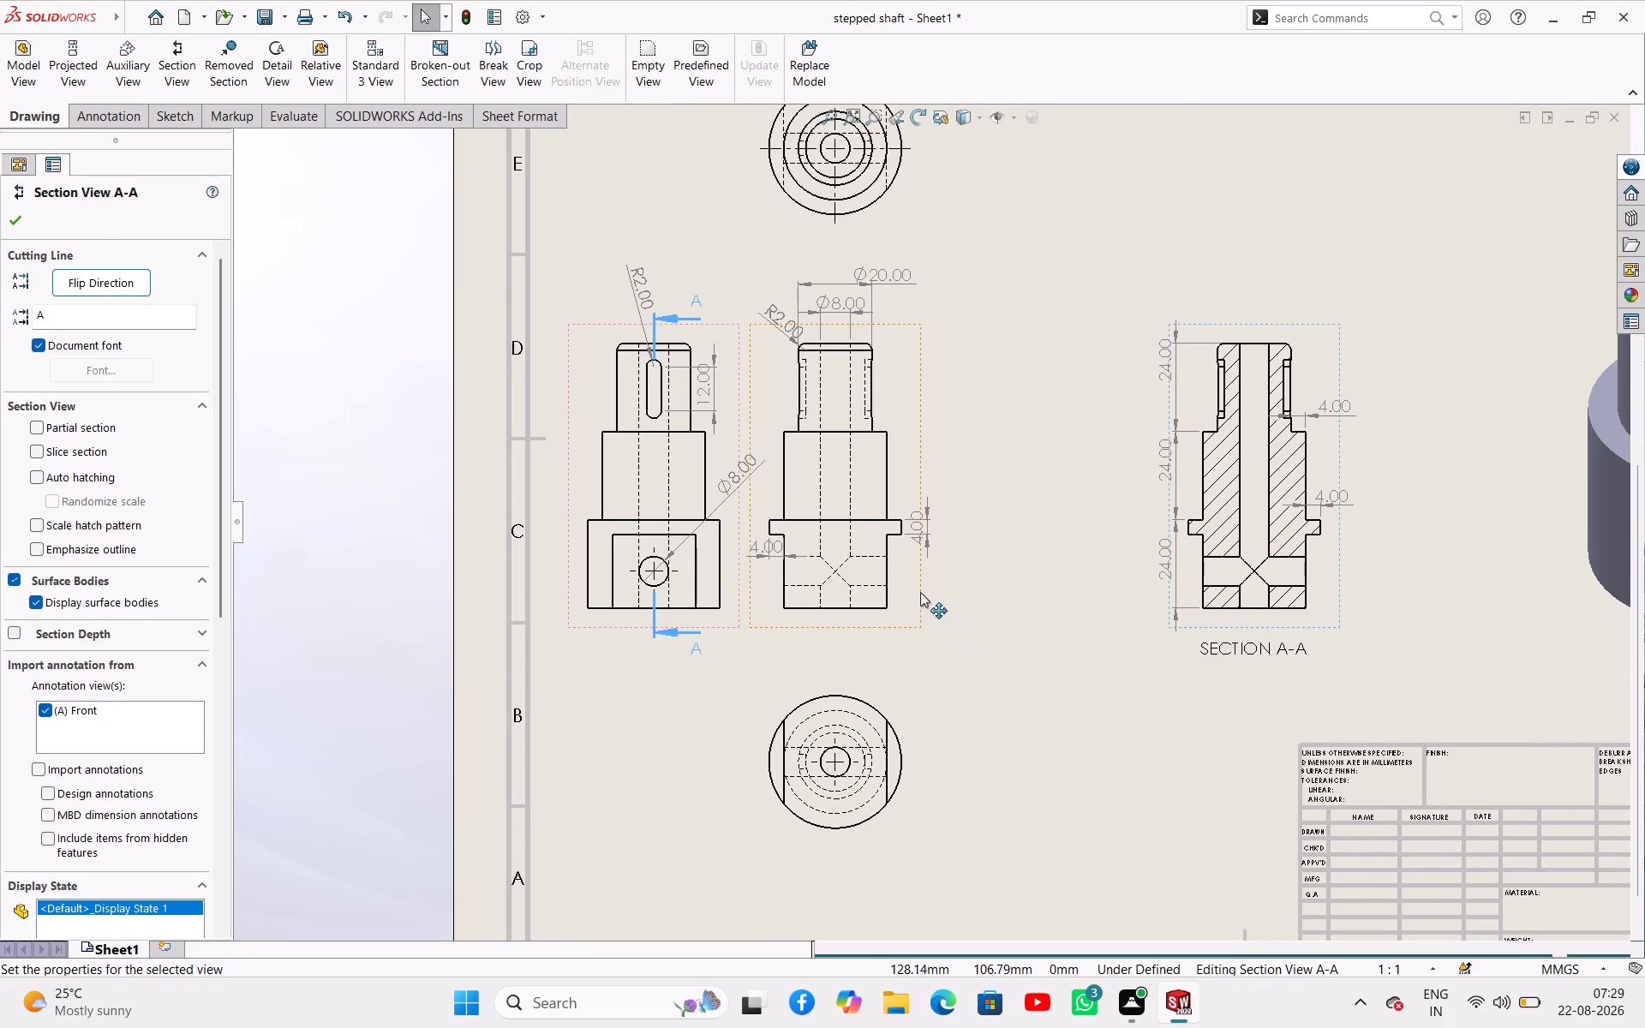
pyautogui.moveTo(907, 592); pyautogui.dragTo(973, 608)
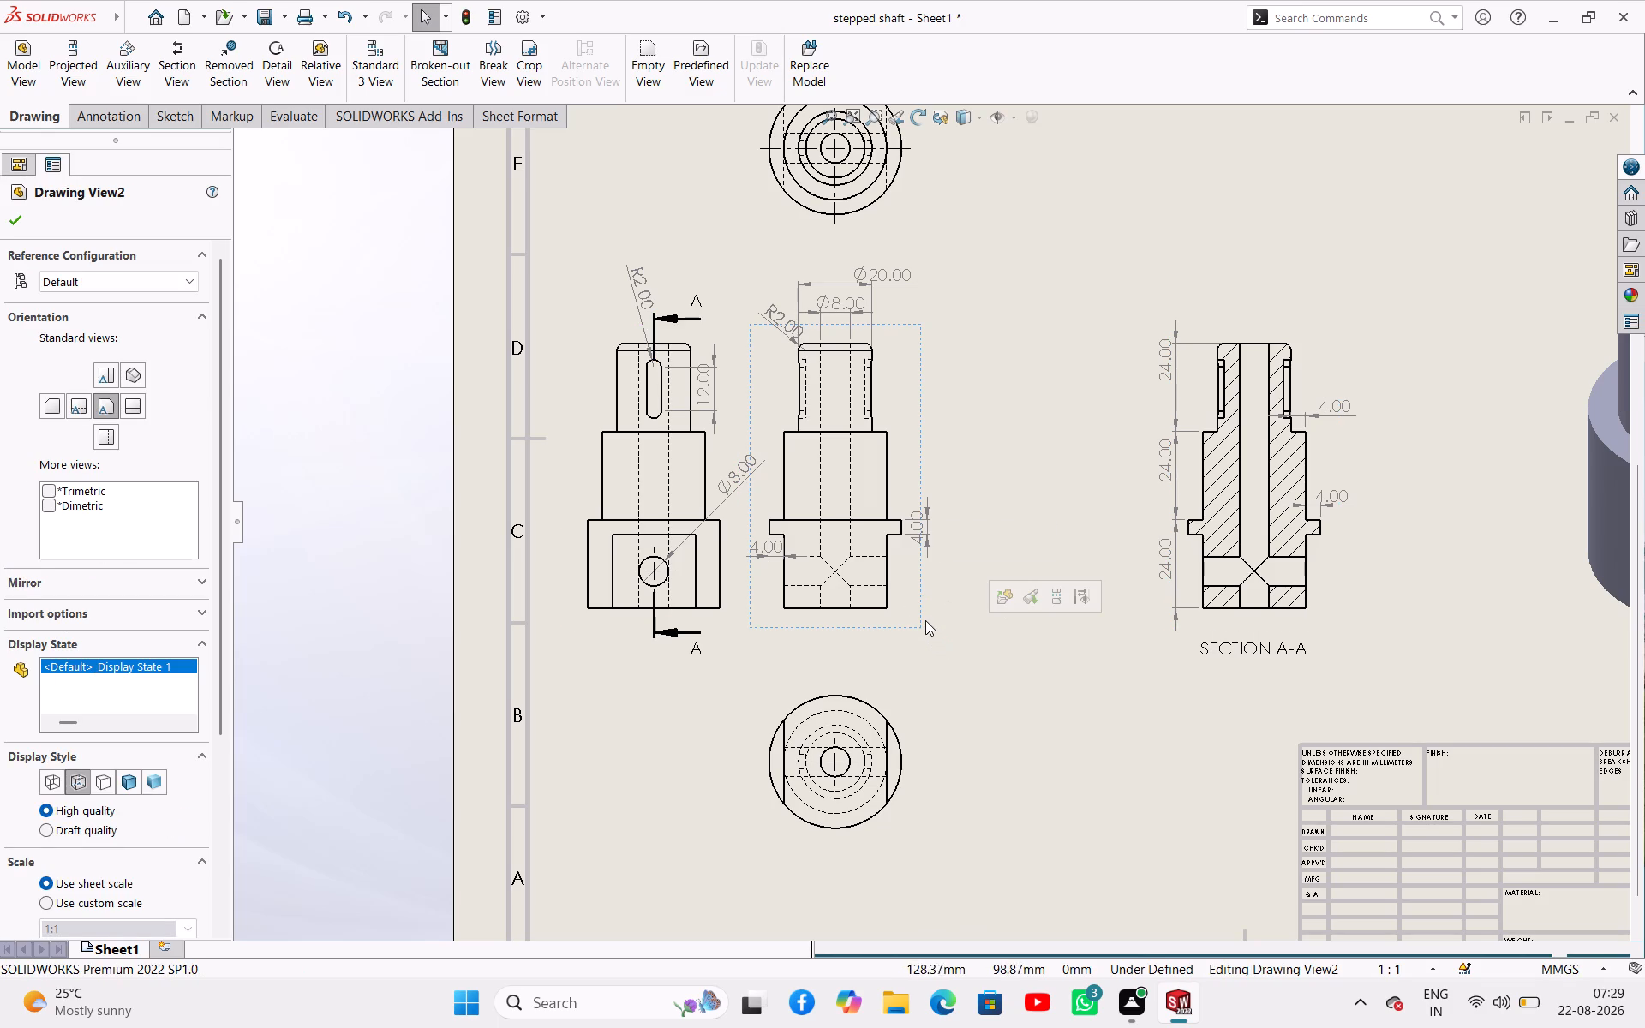
pyautogui.click(954, 758)
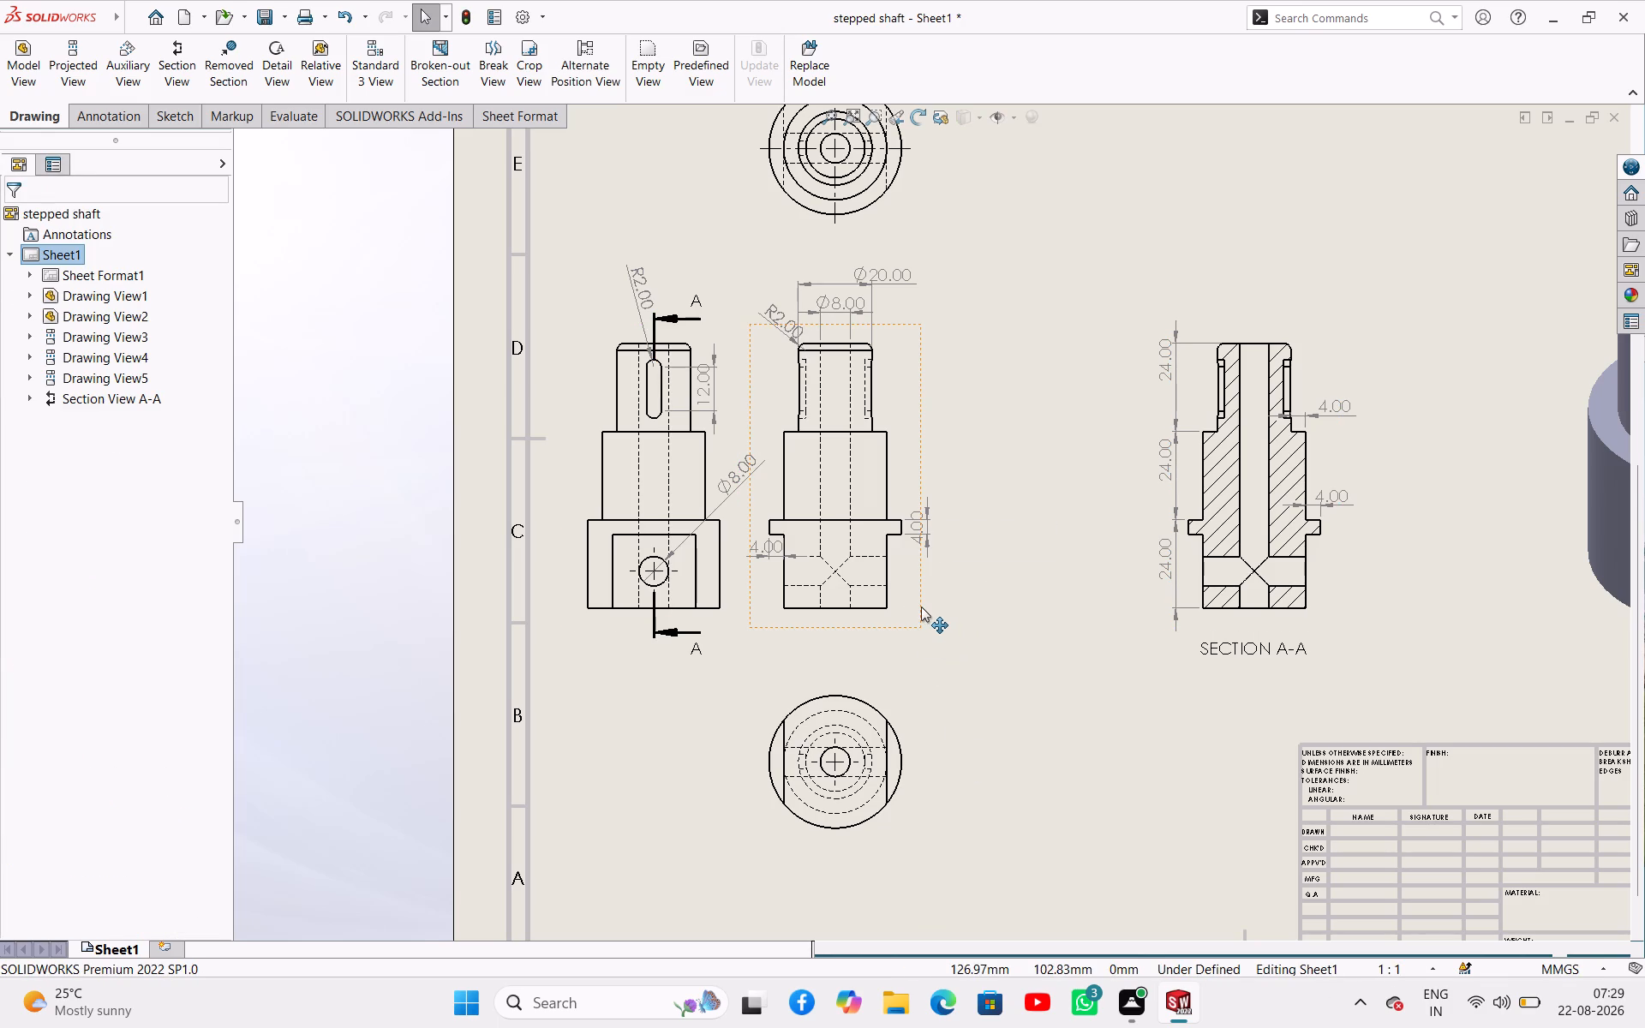
pyautogui.moveTo(919, 607); pyautogui.dragTo(929, 663)
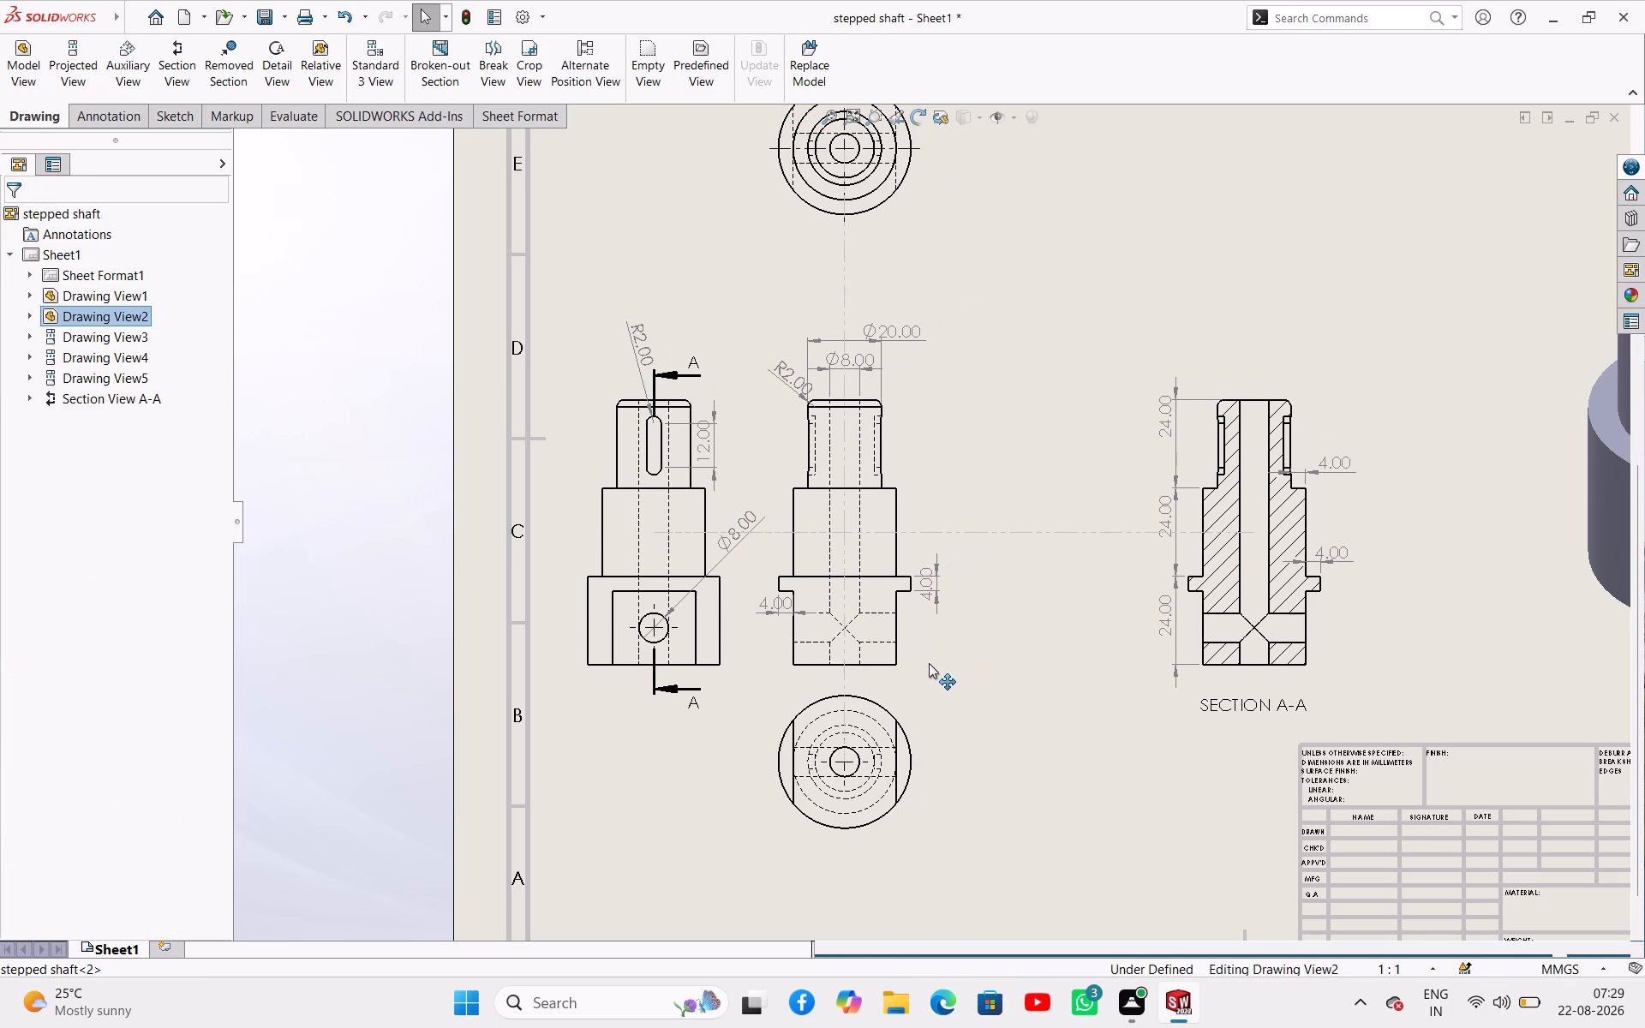
pyautogui.moveTo(929, 663); pyautogui.dragTo(1033, 638)
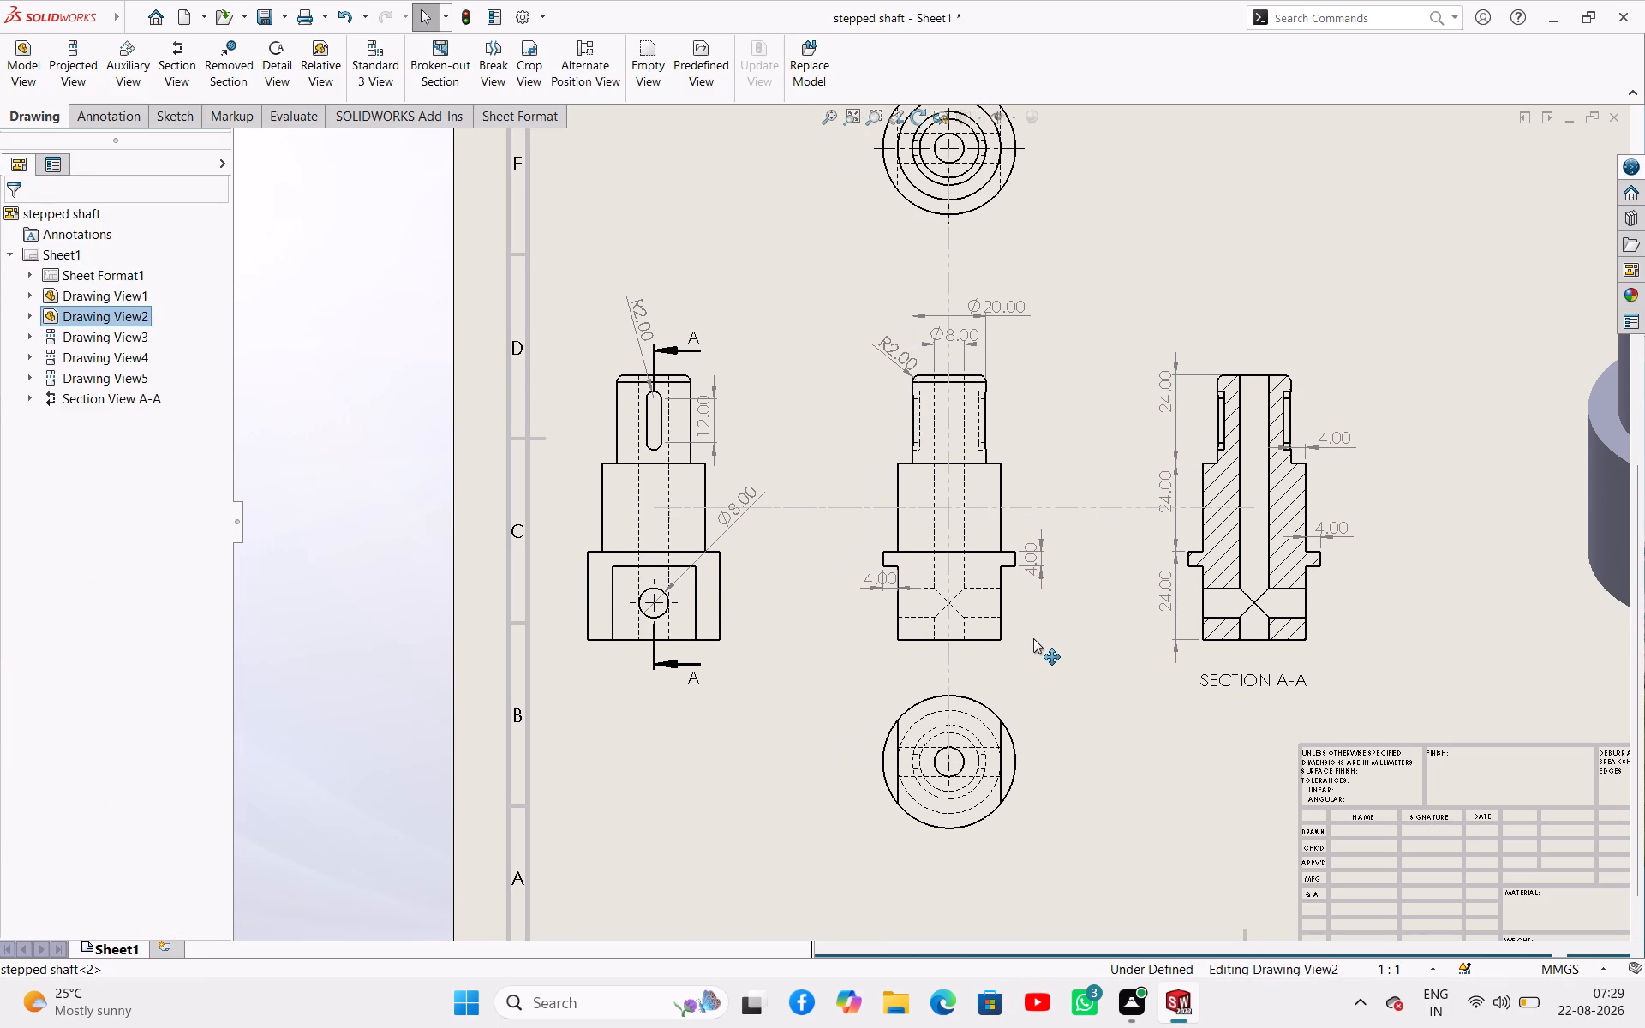
pyautogui.moveTo(1033, 638); pyautogui.dragTo(1038, 638)
pyautogui.scroll(4, 1038, 638)
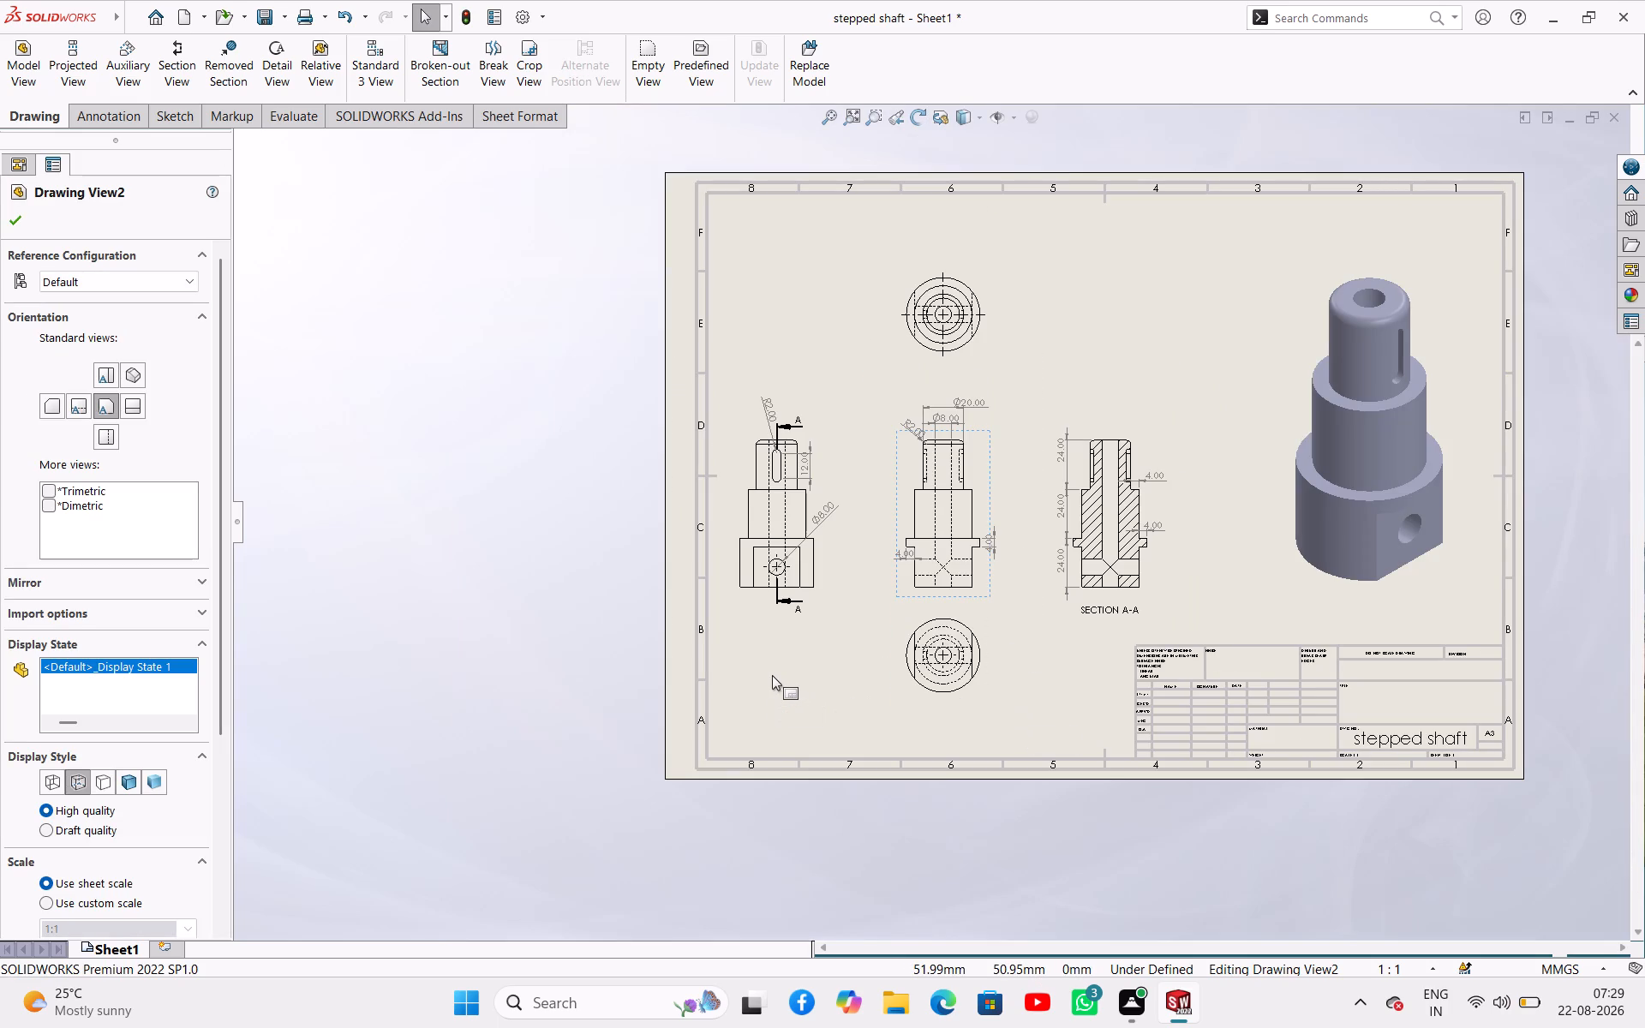
# Rebuild the drawing.
pyautogui.hotkey('ctrl', 's')
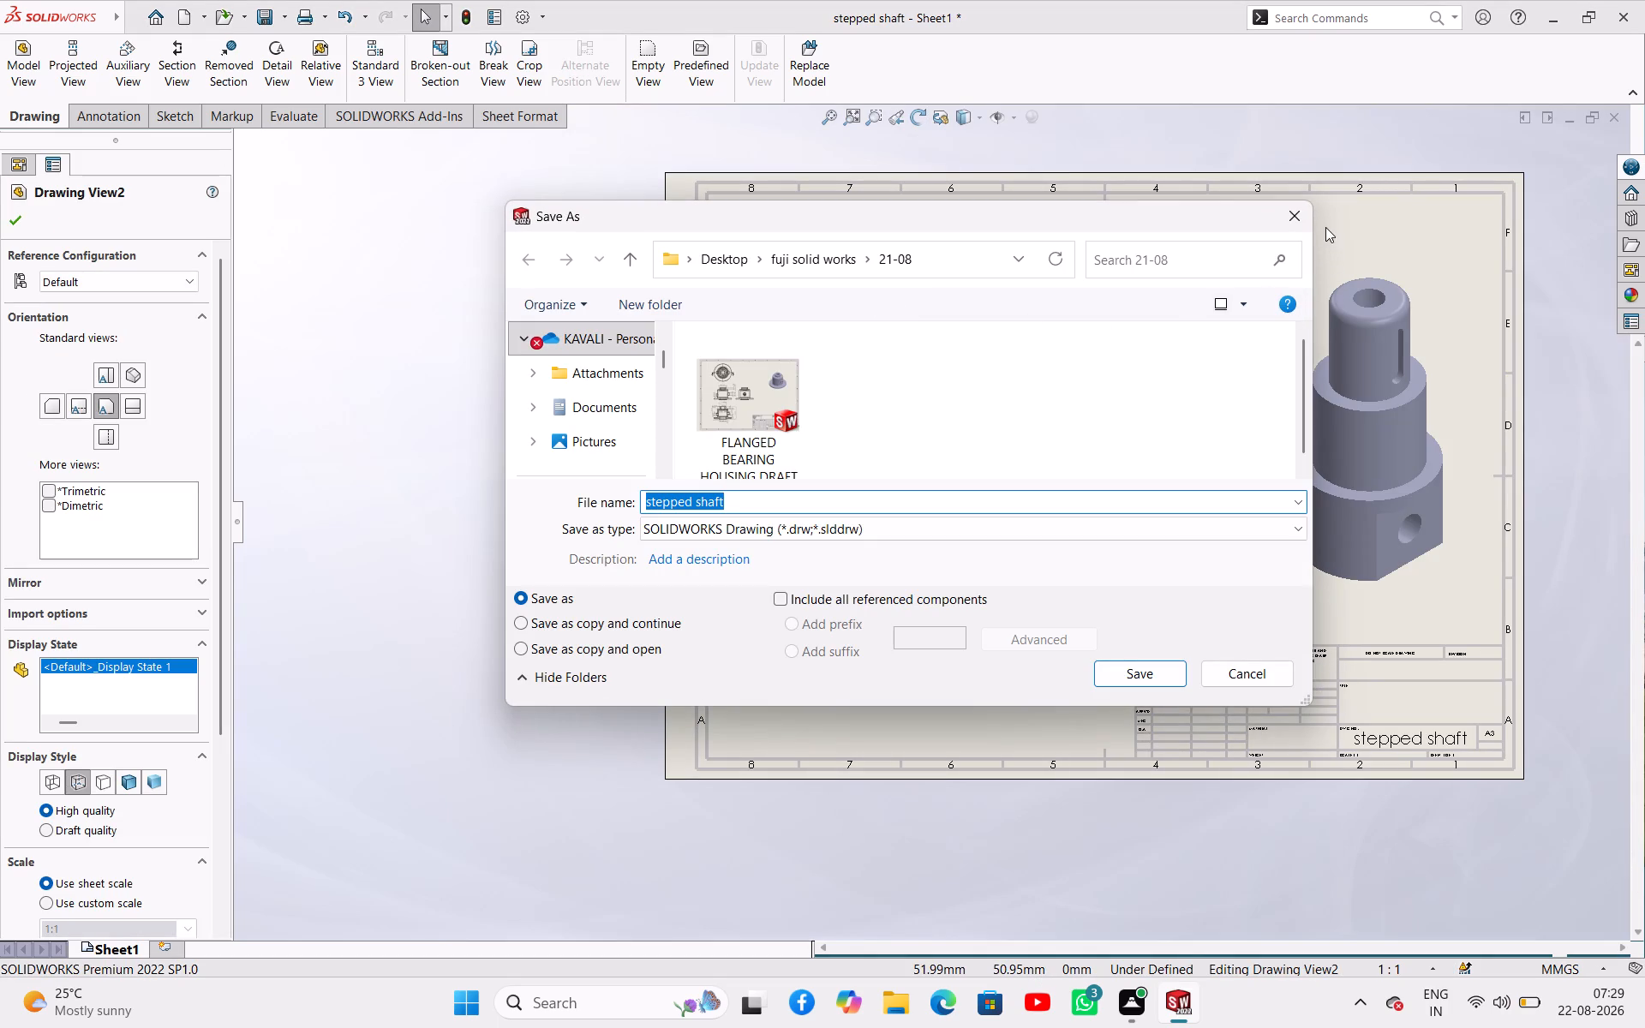
pyautogui.click(1281, 203)
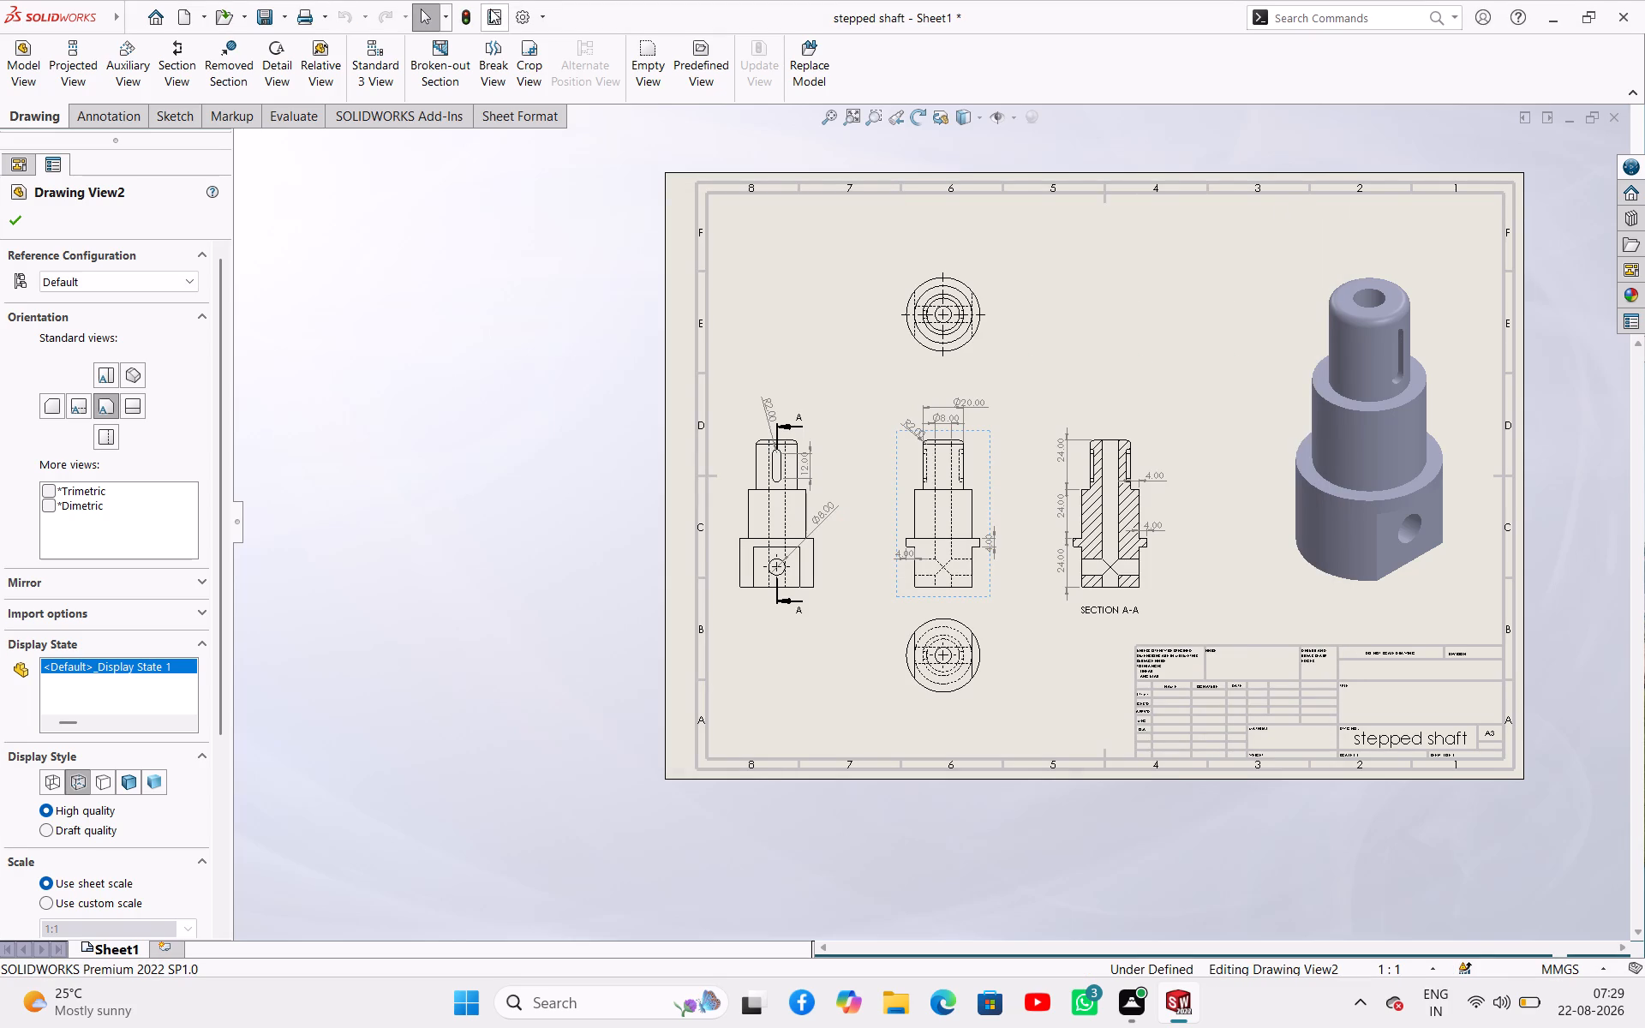
pyautogui.click(470, 9)
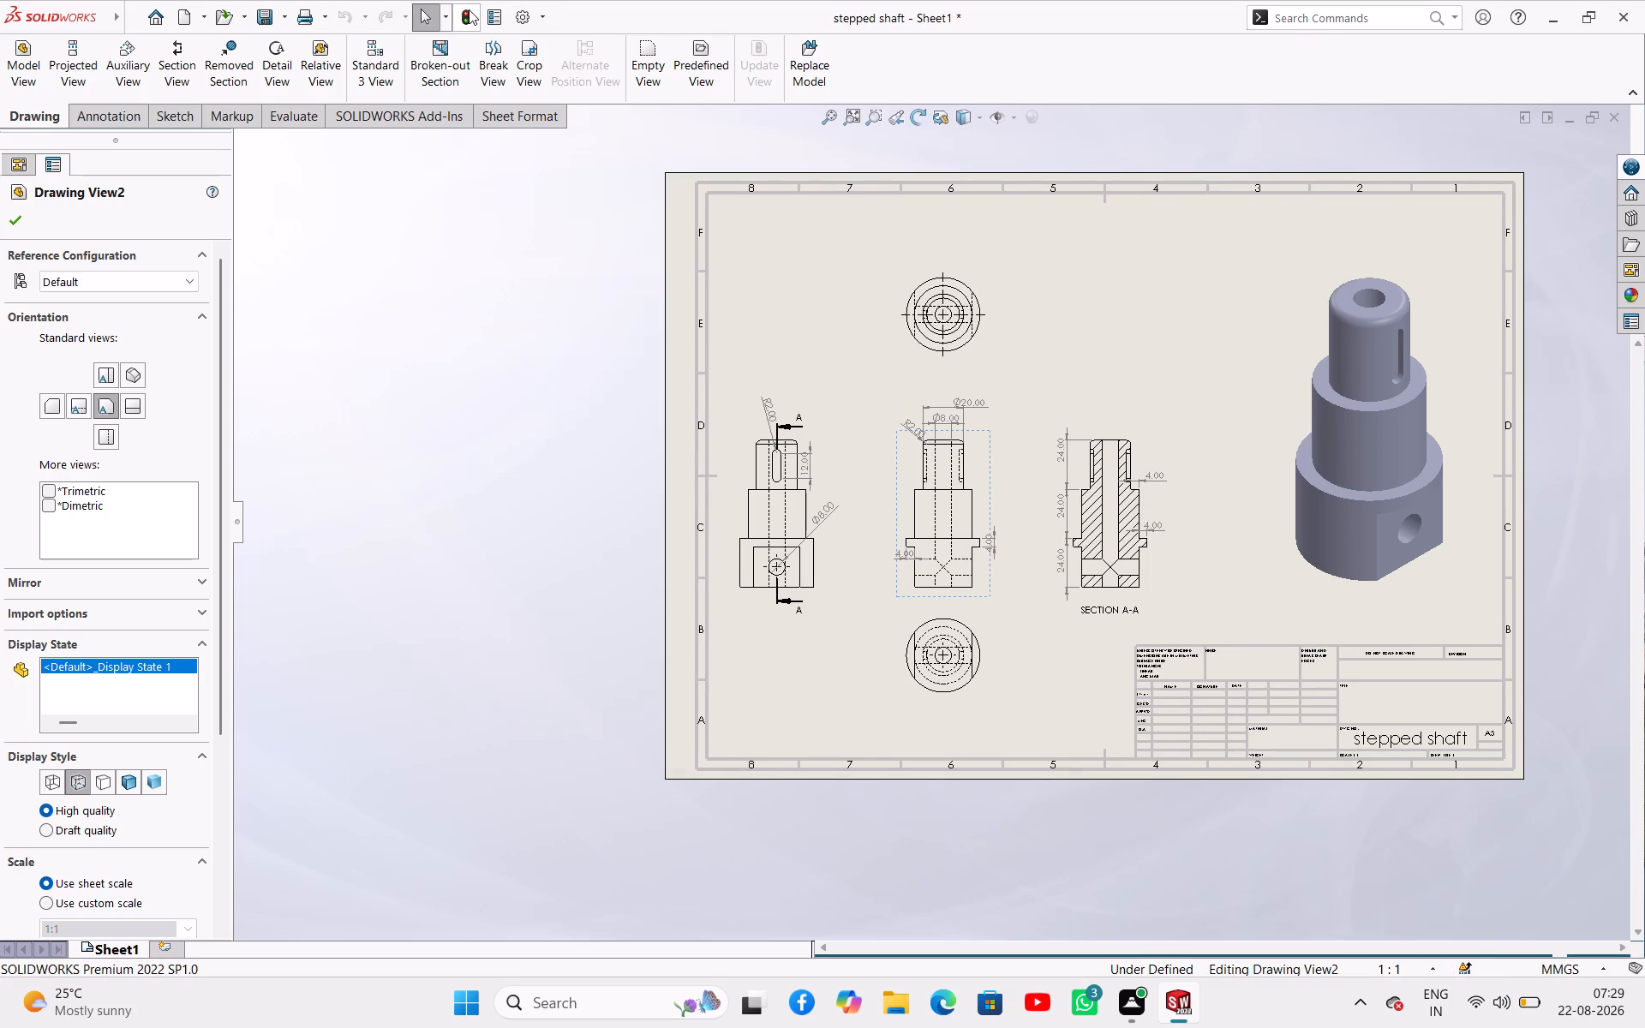